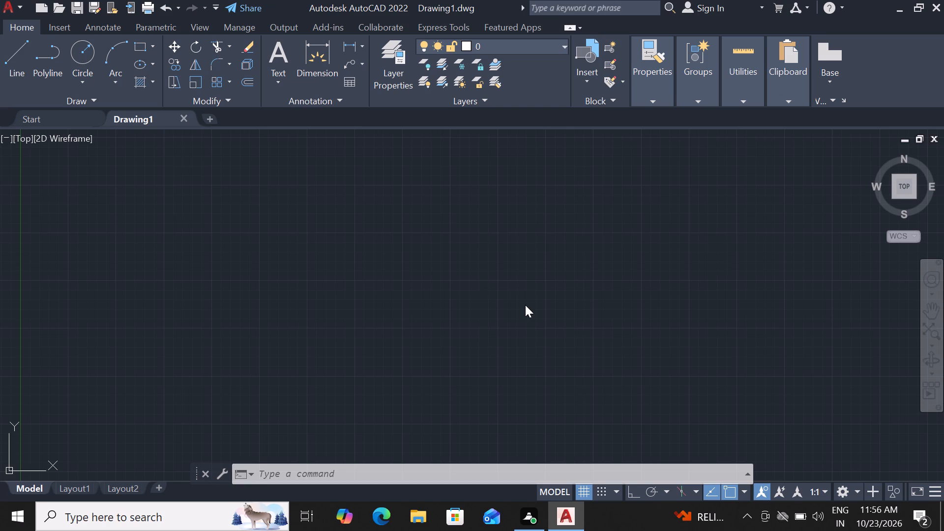
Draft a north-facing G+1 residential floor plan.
Set the drawing's length units to Architectural with a precision of 0'-0".
{"action": "left_click", "coordinate": [281, 469]}
{"action": "type", "text": "UN"}
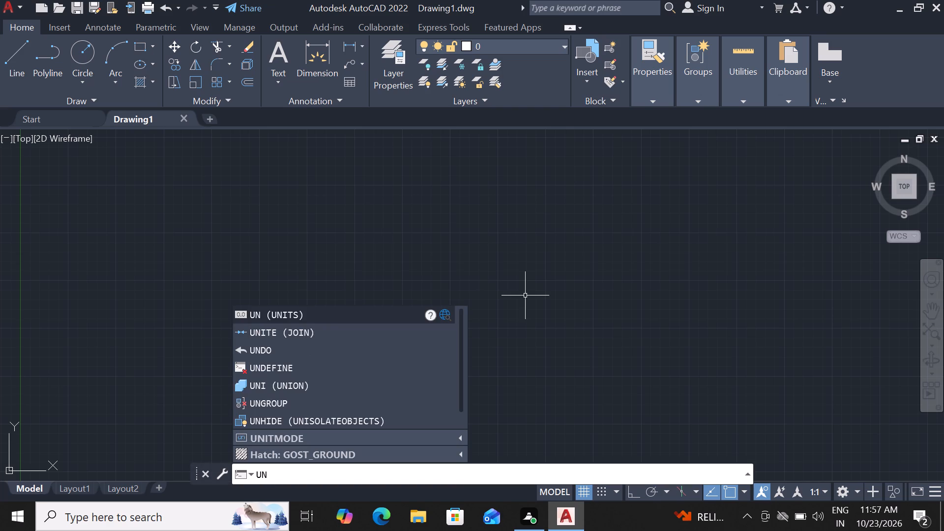
{"action": "key", "text": "space"}
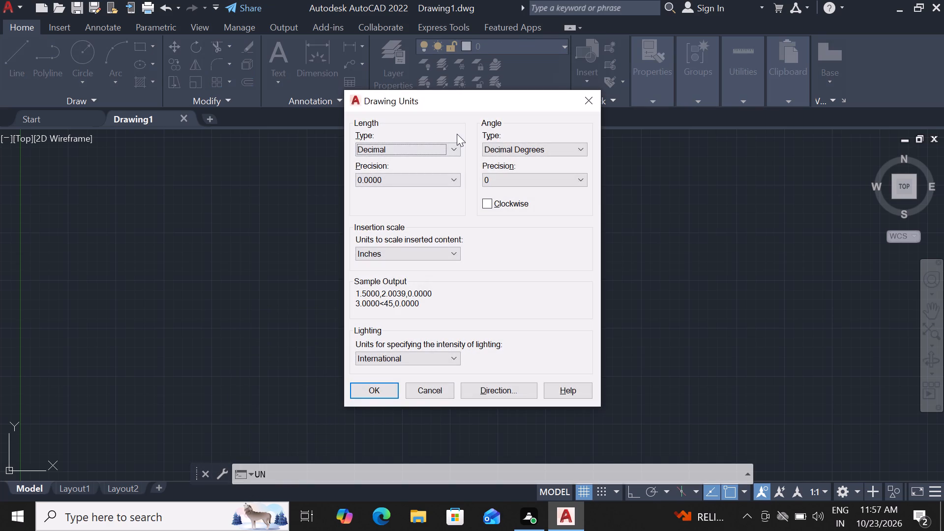
{"action": "left_click", "coordinate": [454, 147]}
{"action": "left_click", "coordinate": [433, 160]}
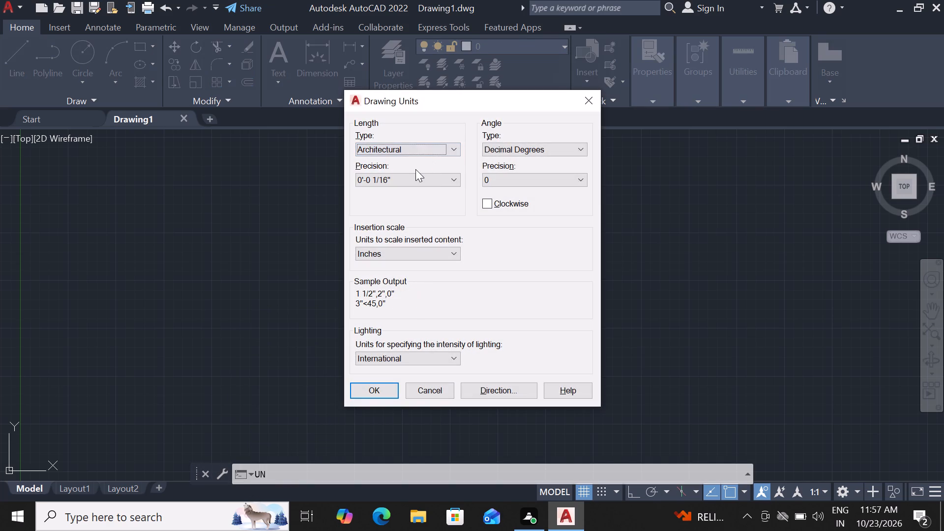
{"action": "left_click", "coordinate": [448, 179]}
{"action": "left_click", "coordinate": [439, 192]}
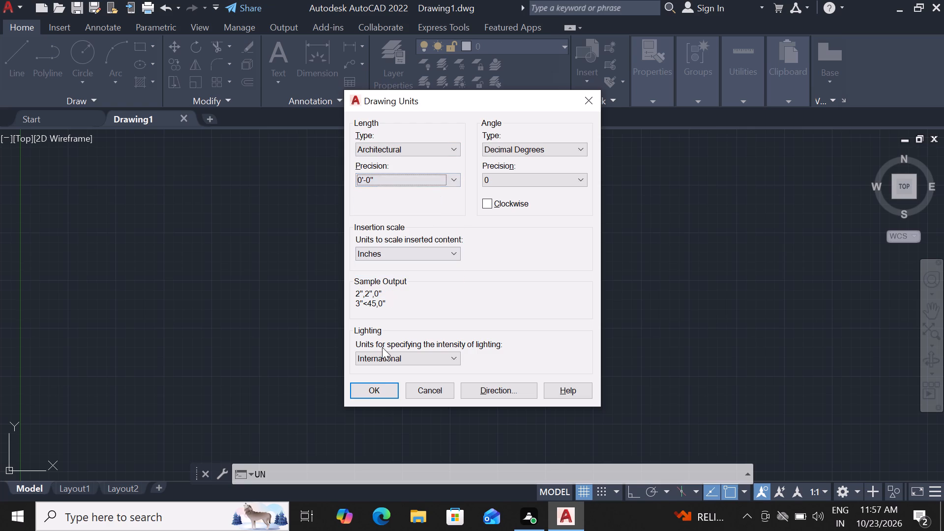
{"action": "left_click", "coordinate": [382, 393]}
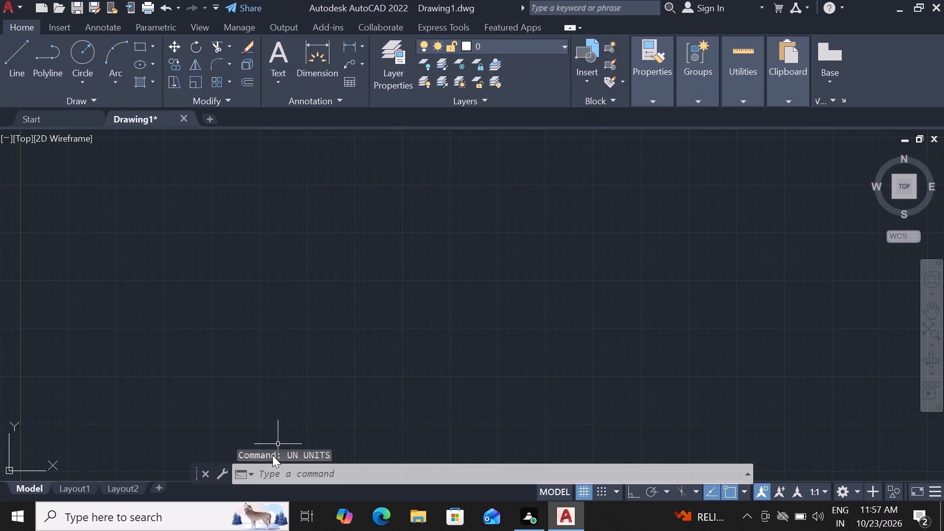
Modify the Standard dimension style, setting its text height to 1'.
{"action": "left_click", "coordinate": [271, 467]}
{"action": "key", "text": "d"}
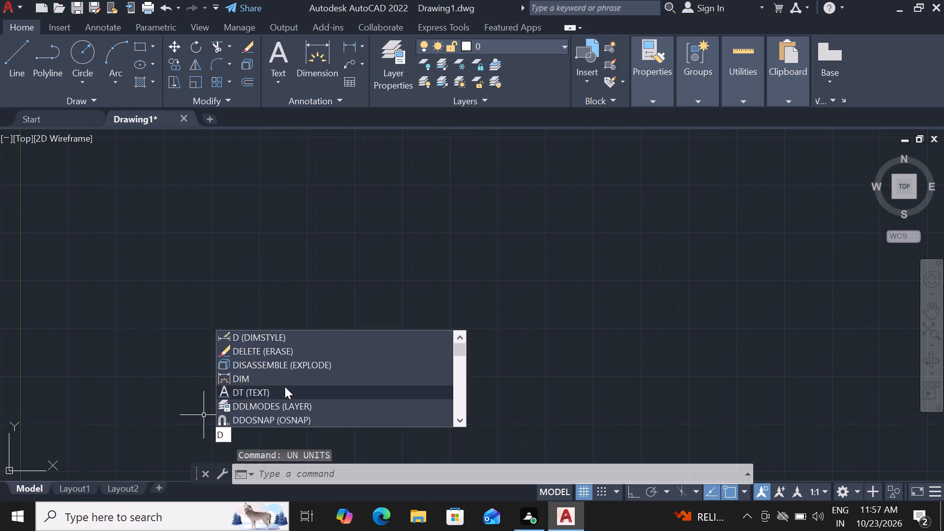
{"action": "key", "text": "space"}
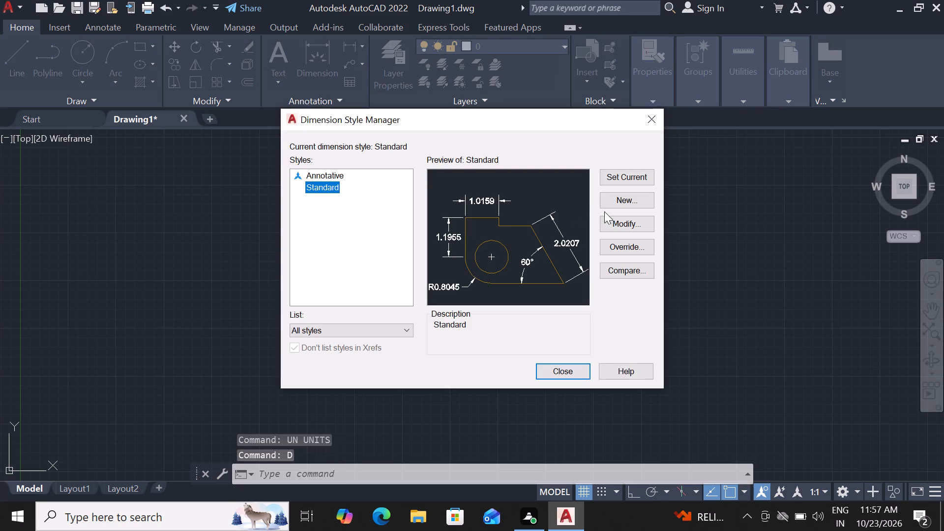
{"action": "left_click", "coordinate": [617, 227]}
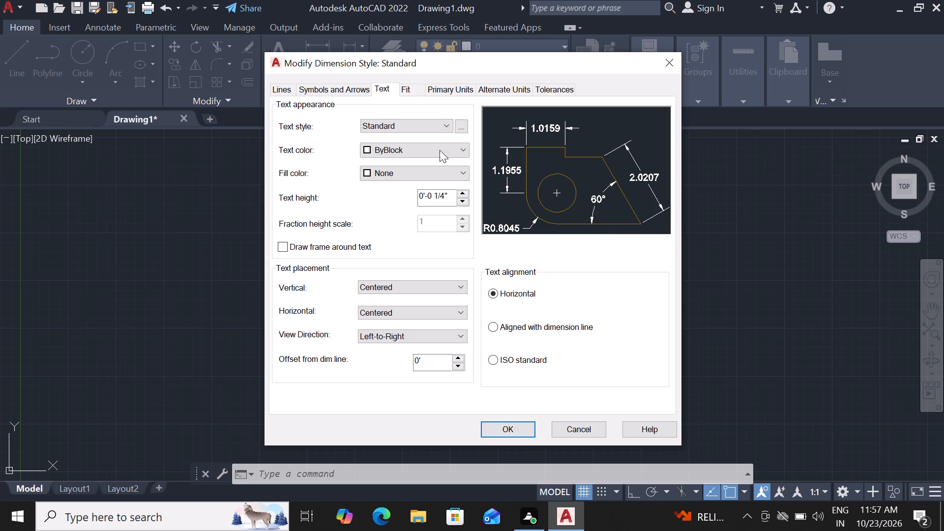
{"action": "left_click_drag", "start_coordinate": [453, 198], "coordinate": [376, 207]}
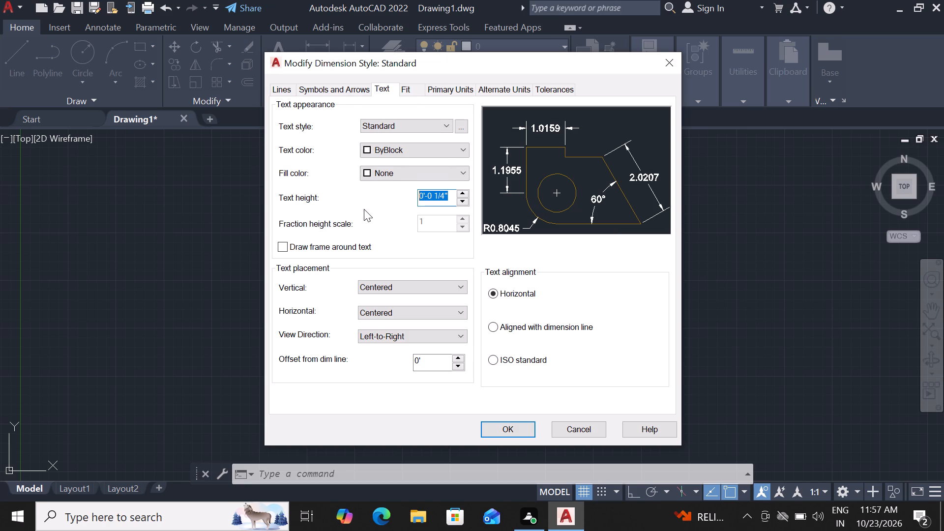
{"action": "key", "text": "BackSpace"}
{"action": "type", "text": "1'"}
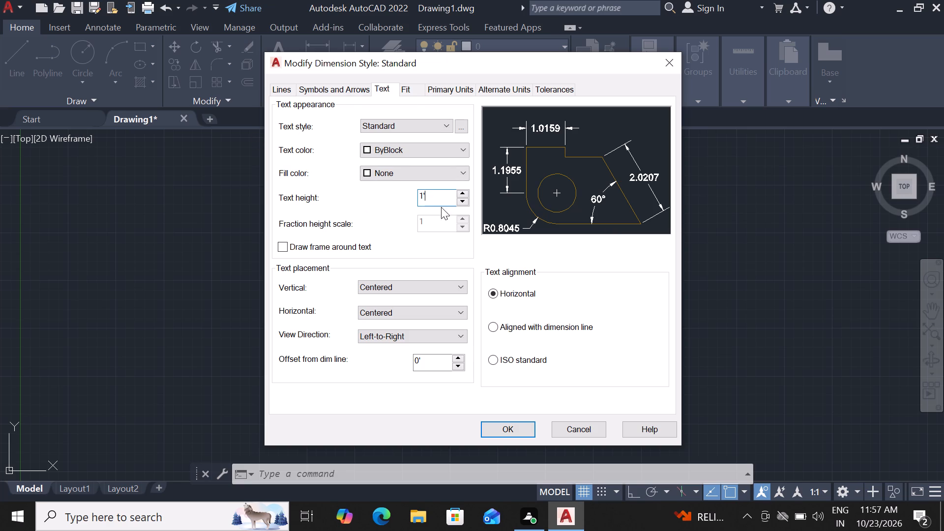
Set the Standard dimension style's primary units to Architectural with 0'-0" precision and make the style current.
{"action": "left_click", "coordinate": [463, 91]}
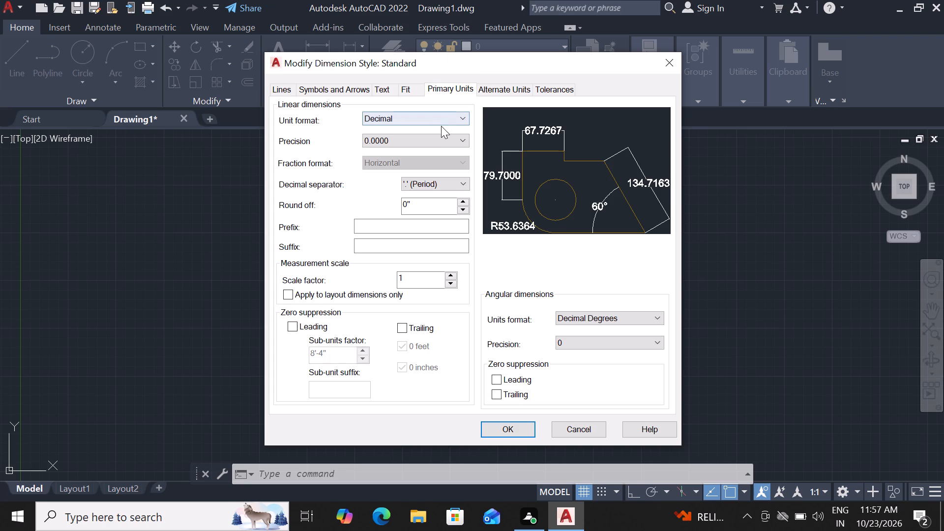
{"action": "left_click", "coordinate": [466, 124]}
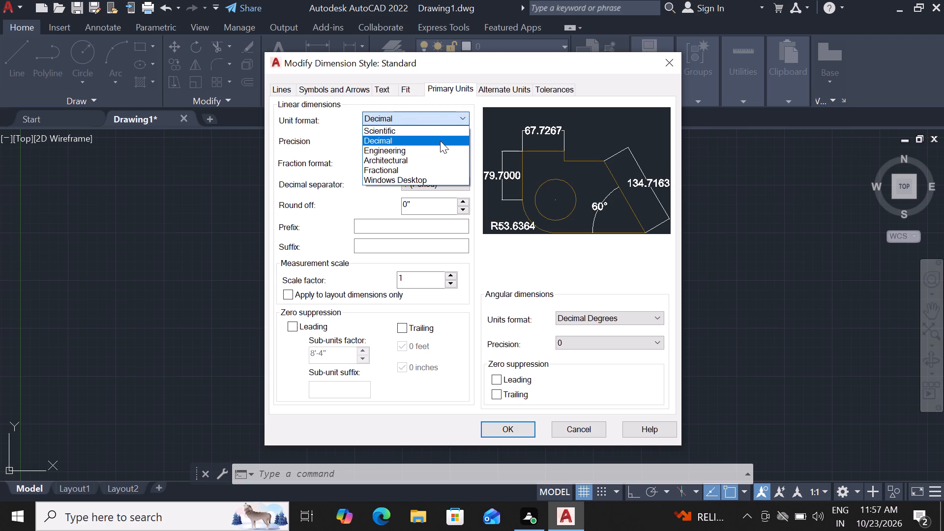
{"action": "left_click", "coordinate": [432, 164]}
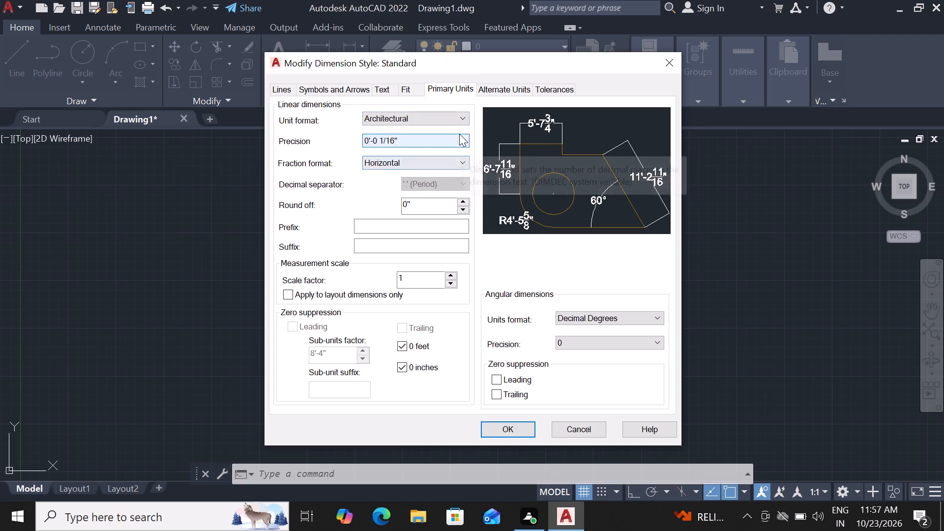
{"action": "left_click", "coordinate": [459, 134]}
{"action": "left_click", "coordinate": [453, 154]}
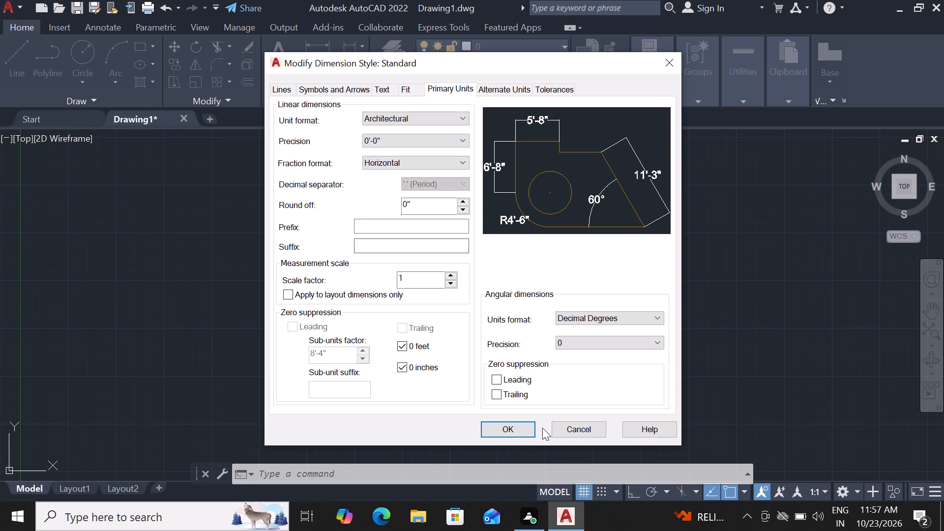
{"action": "left_click", "coordinate": [513, 432]}
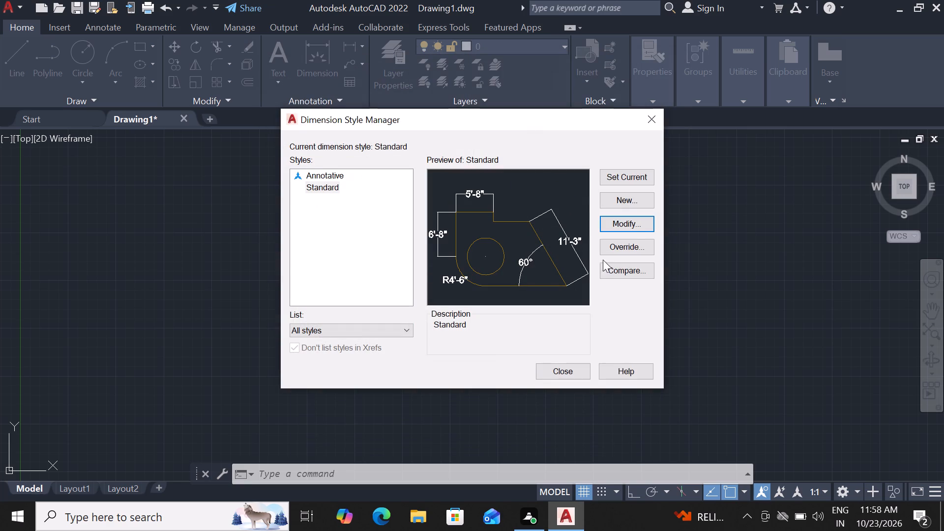
{"action": "left_click", "coordinate": [633, 173]}
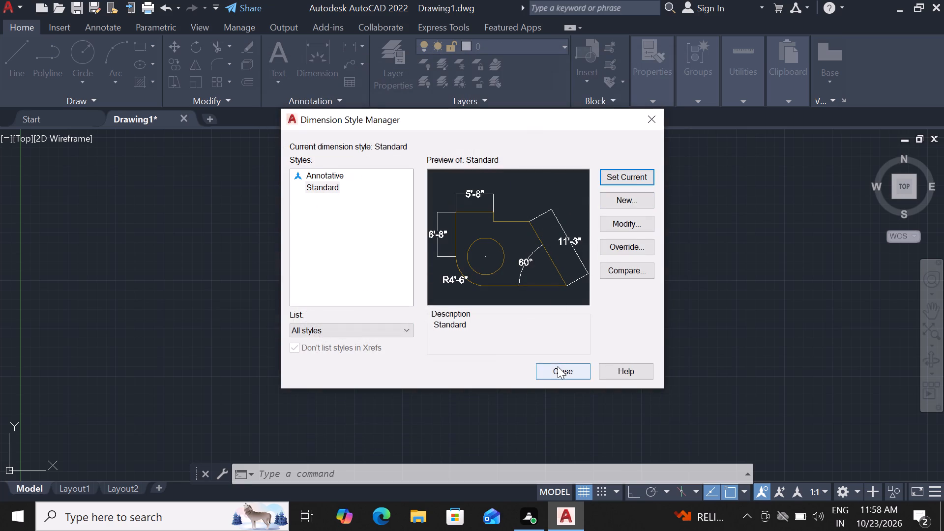
{"action": "left_click", "coordinate": [559, 371]}
Create six new layers in the layer properties, keeping their default names.
{"action": "left_click", "coordinate": [312, 472]}
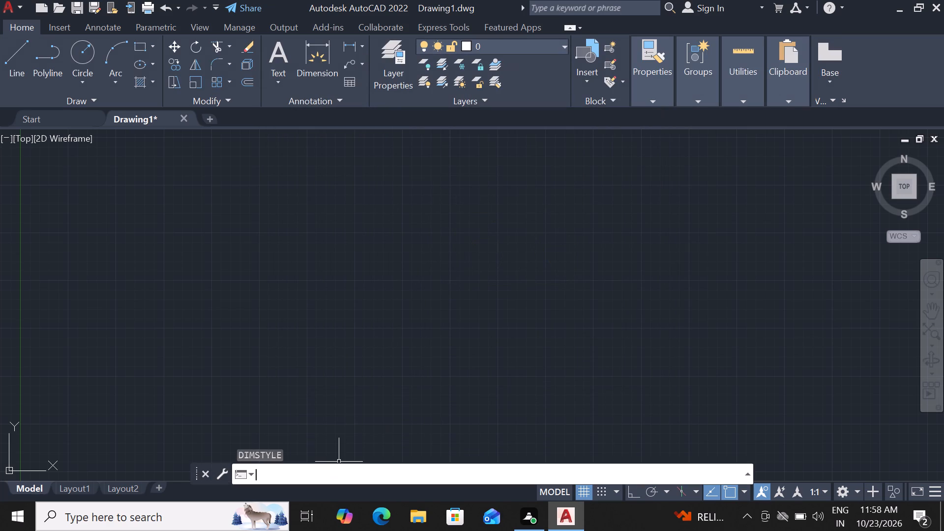
{"action": "type", "text": "LA"}
{"action": "key", "text": "space"}
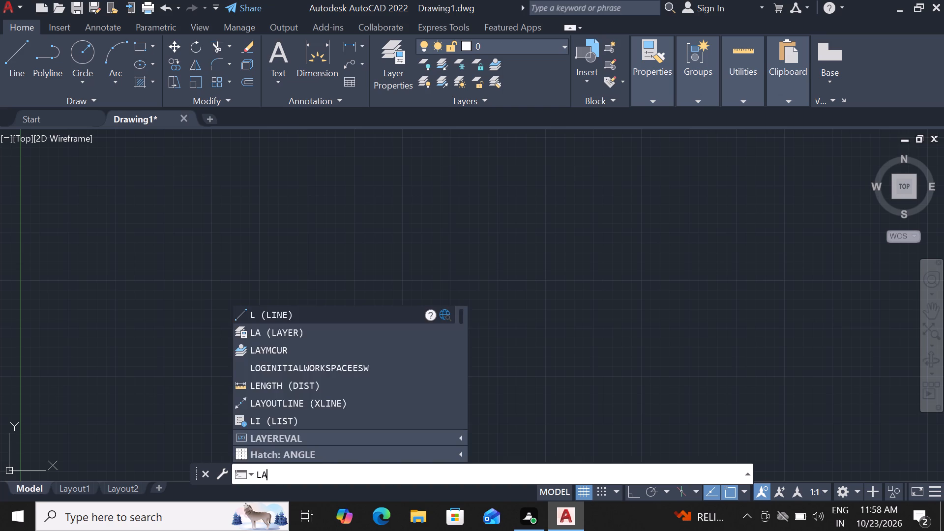
{"action": "key", "text": "space"}
{"action": "key", "text": "space"}
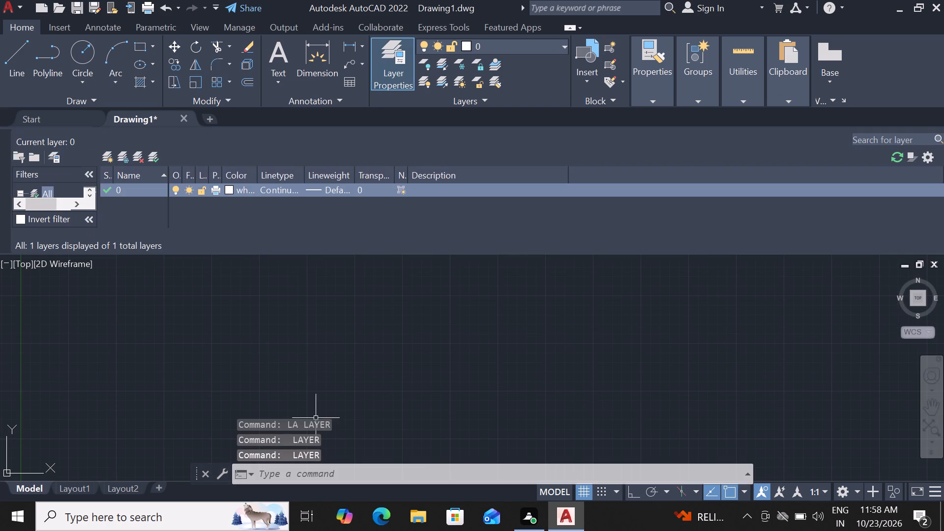
{"action": "left_click", "coordinate": [105, 156]}
{"action": "left_click", "coordinate": [105, 156]}
{"action": "left_click", "coordinate": [105, 156]}
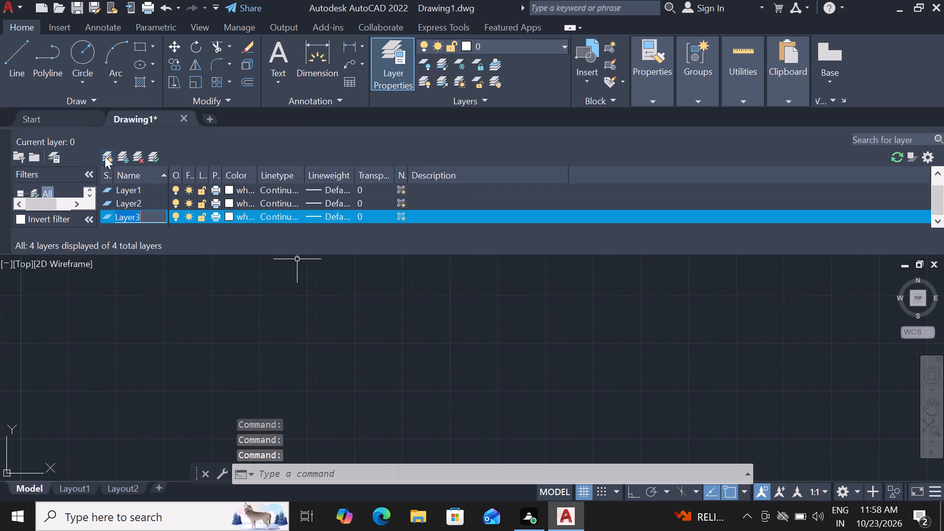
{"action": "left_click", "coordinate": [105, 156]}
{"action": "left_click", "coordinate": [105, 156]}
{"action": "left_click", "coordinate": [105, 156]}
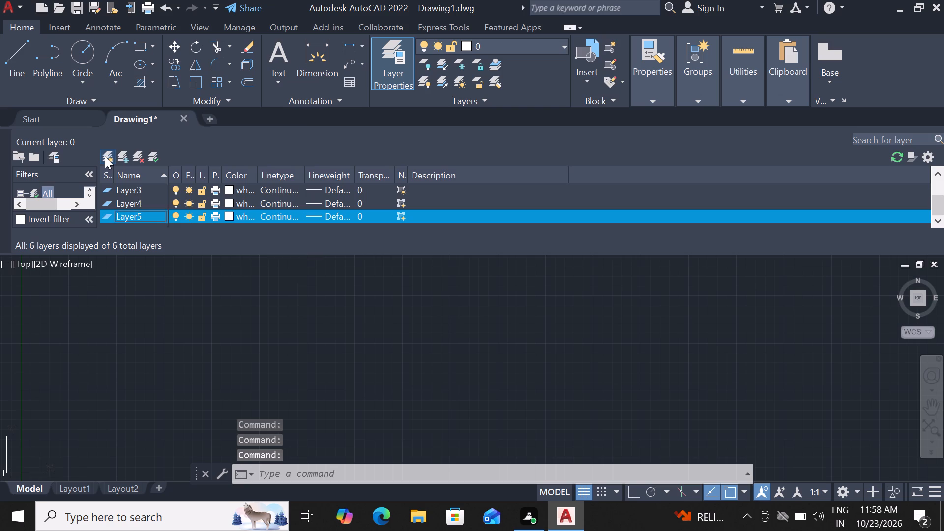
Assign layer colours: red to Layer6, yellow to Layer5 and green to Layer4.
{"action": "left_click", "coordinate": [230, 213]}
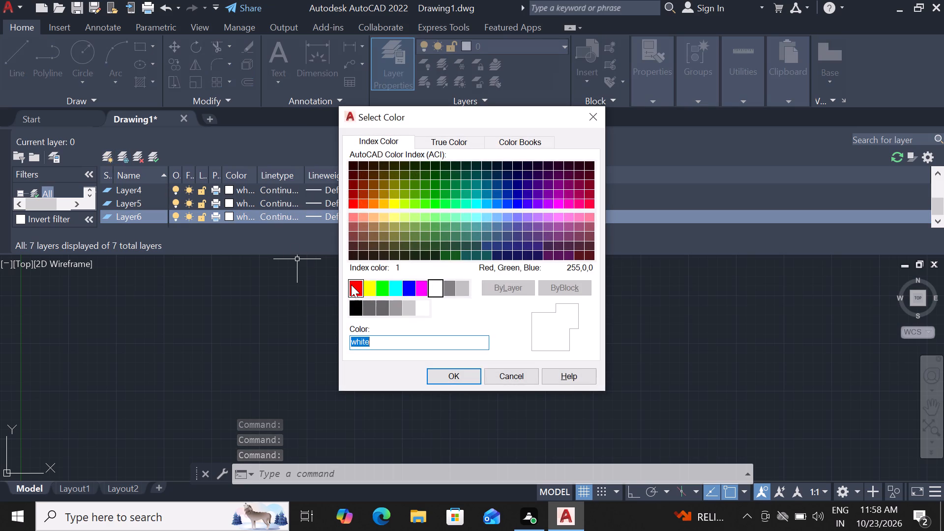
{"action": "left_click", "coordinate": [351, 285]}
{"action": "left_click", "coordinate": [449, 381]}
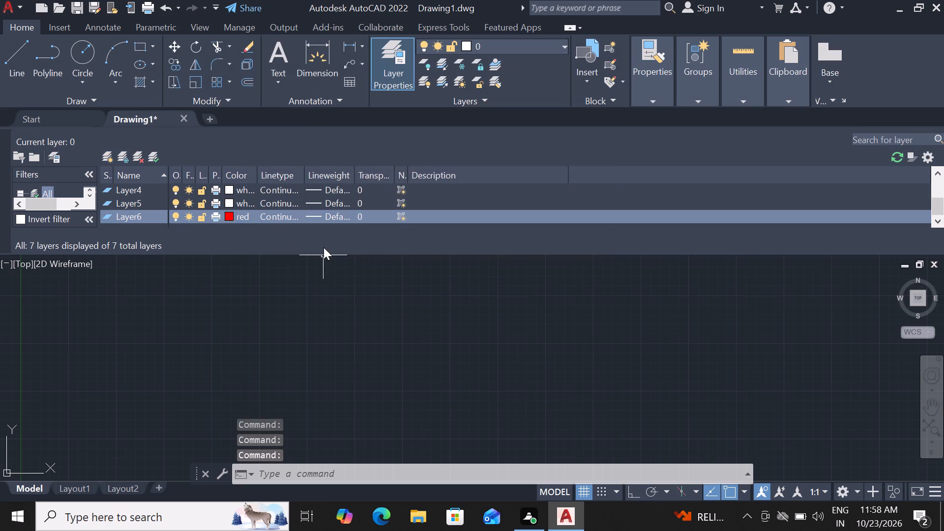
{"action": "left_click", "coordinate": [227, 205]}
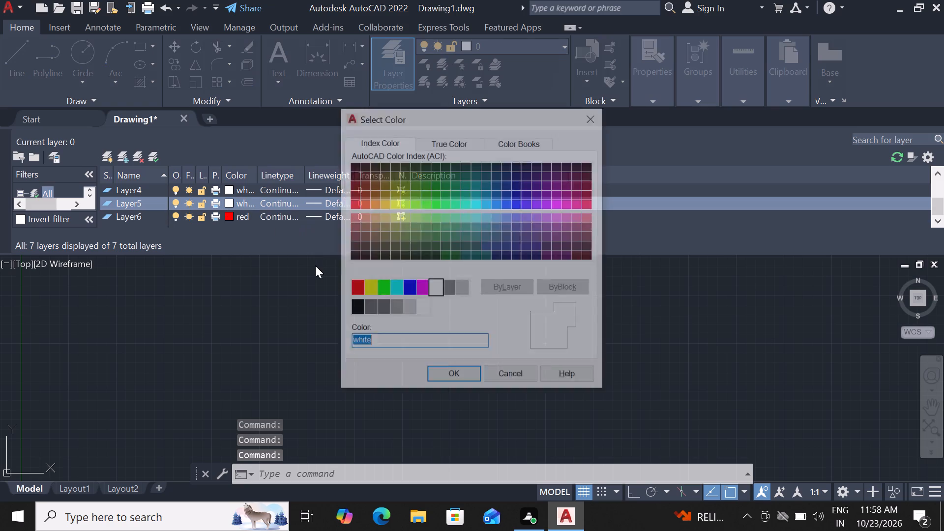
{"action": "left_click", "coordinate": [373, 291]}
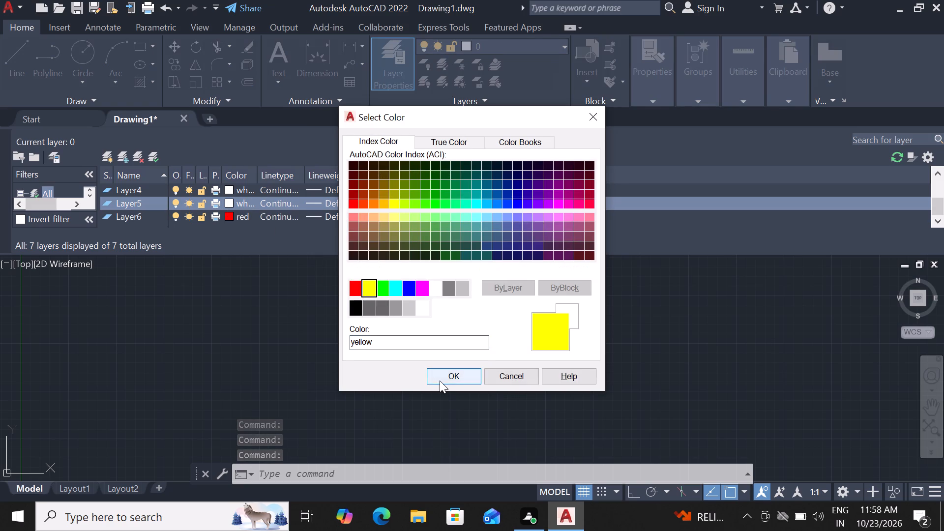
{"action": "left_click", "coordinate": [440, 381]}
{"action": "left_click", "coordinate": [229, 191]}
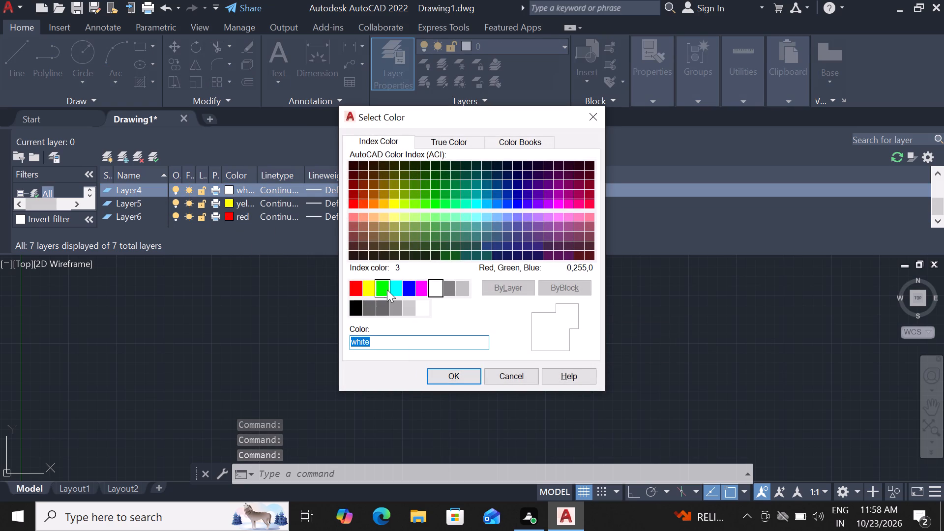
{"action": "left_click", "coordinate": [387, 290]}
{"action": "left_click", "coordinate": [445, 376]}
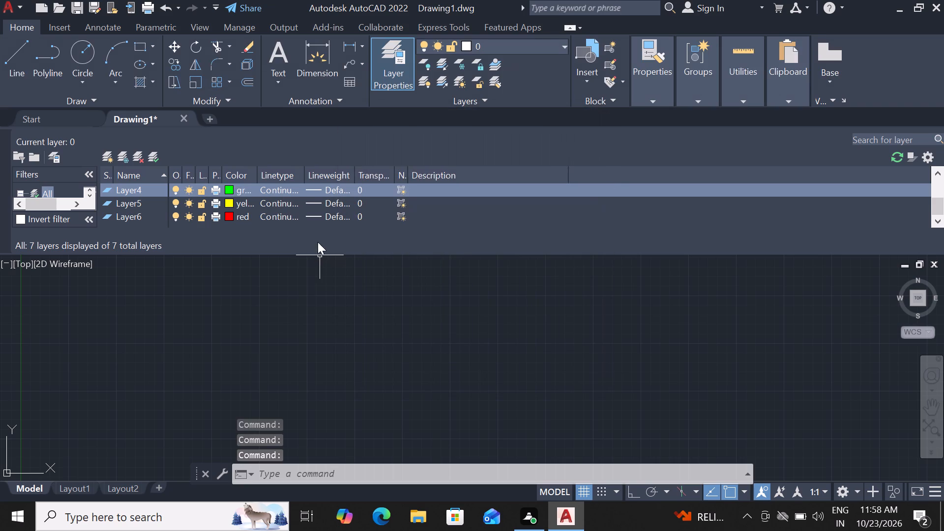
Set the colour of Layer3 to cyan and of Layer2 to blue.
{"action": "scroll", "coordinate": [274, 195], "scroll_direction": "up", "scroll_amount": 1}
{"action": "scroll", "coordinate": [272, 195], "scroll_direction": "down", "scroll_amount": 1}
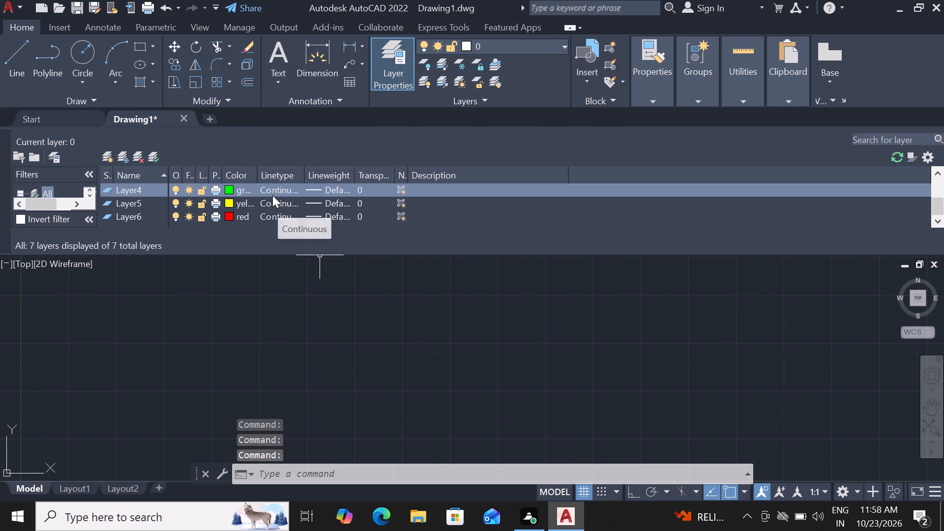
{"action": "scroll", "coordinate": [272, 195], "scroll_direction": "up", "scroll_amount": 1}
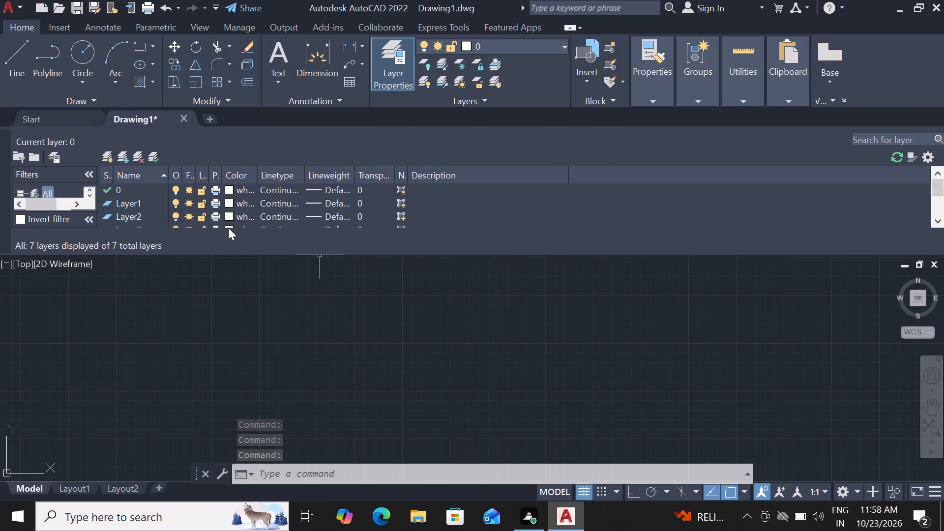
{"action": "left_click", "coordinate": [230, 228]}
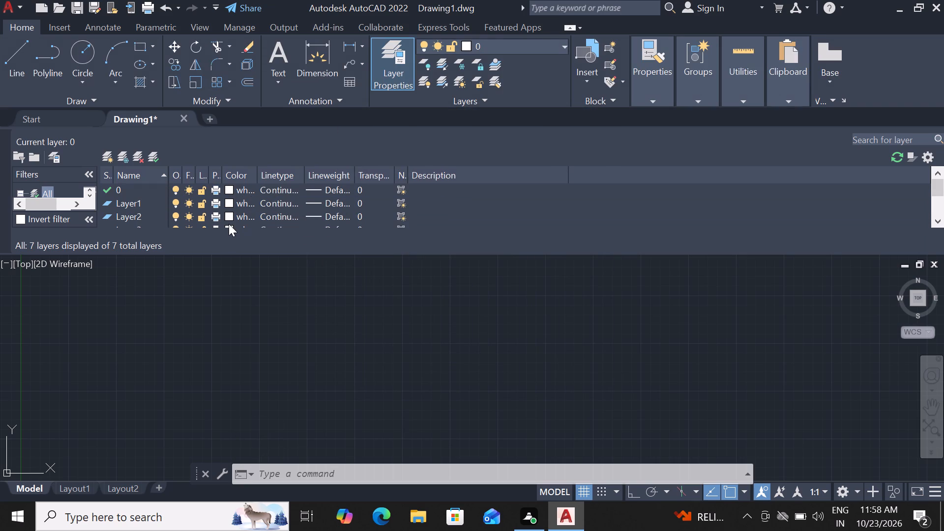
{"action": "left_click", "coordinate": [229, 224]}
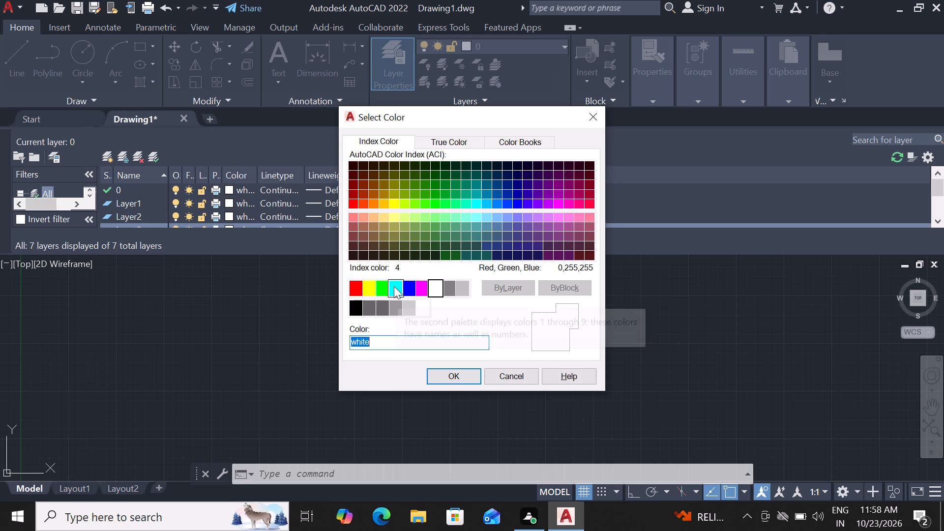
{"action": "left_click", "coordinate": [394, 286]}
{"action": "left_click", "coordinate": [439, 372]}
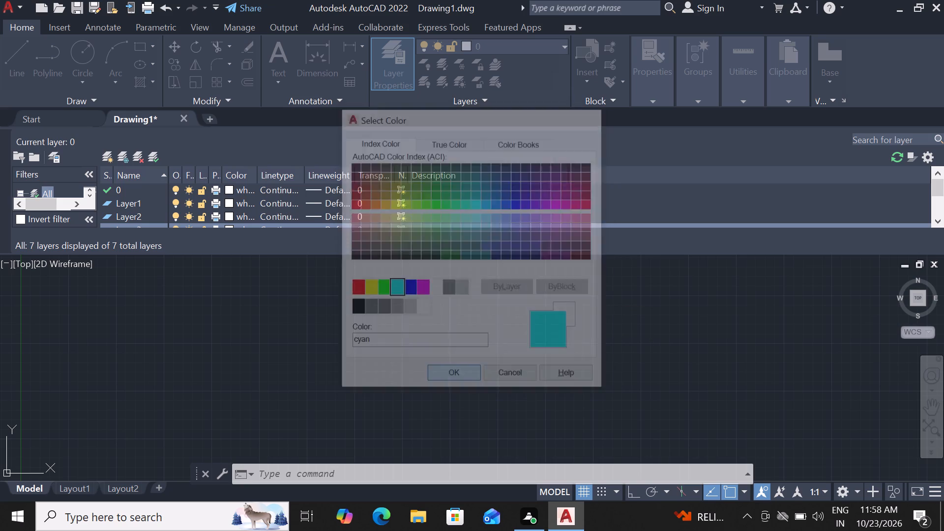
{"action": "left_click", "coordinate": [230, 215]}
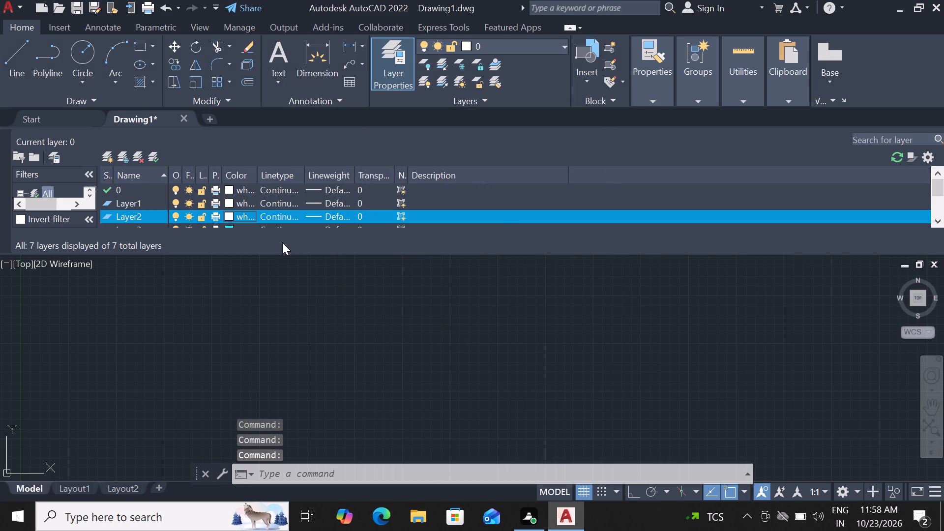
{"action": "left_click", "coordinate": [412, 290]}
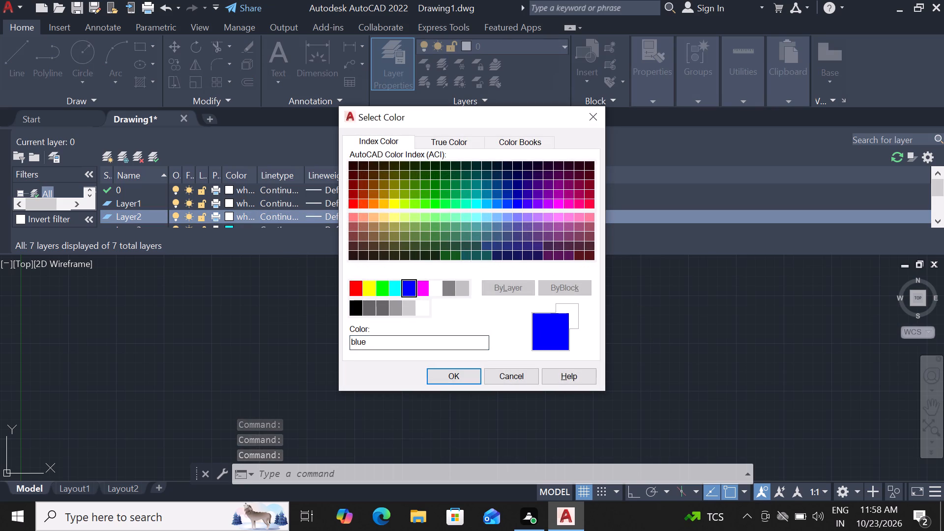
{"action": "left_click", "coordinate": [438, 375]}
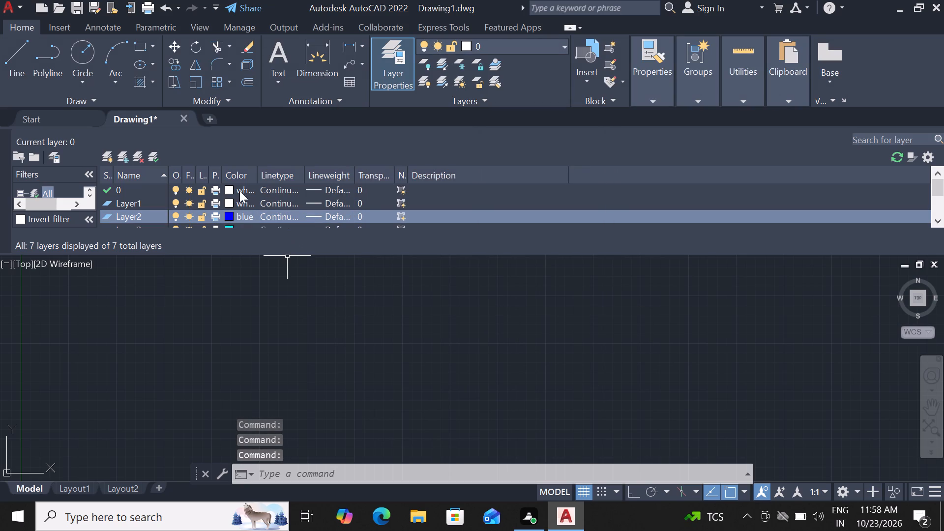
Set the colour of Layer1 to magenta, make it the current layer and close the layer properties.
{"action": "left_click", "coordinate": [227, 203]}
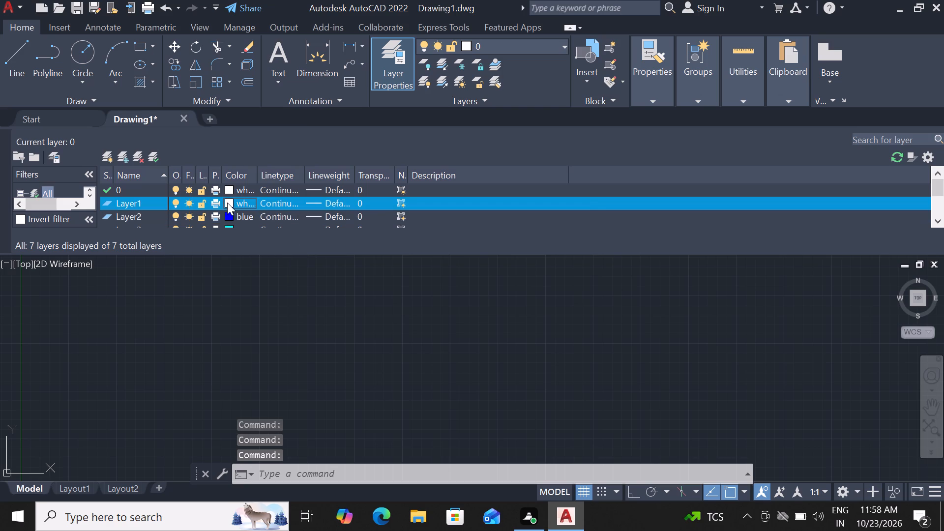
{"action": "left_click", "coordinate": [424, 290]}
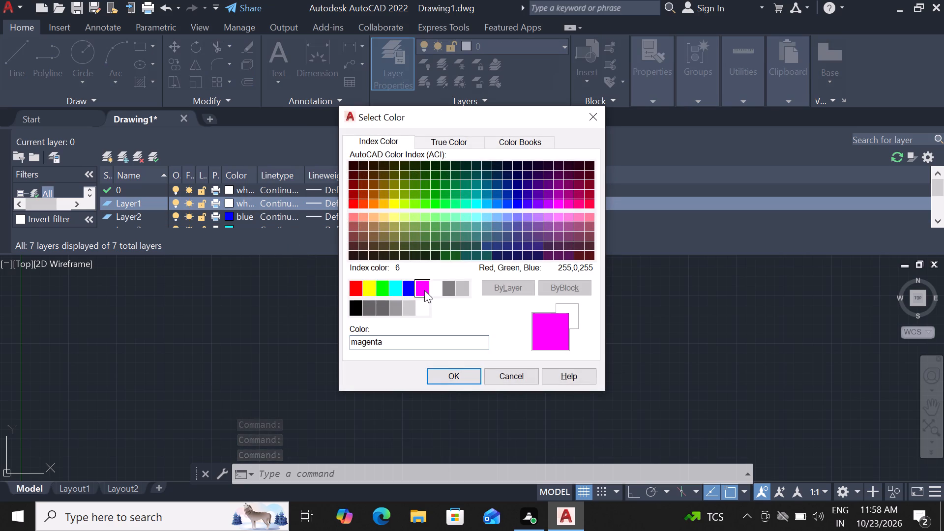
{"action": "left_click", "coordinate": [455, 379]}
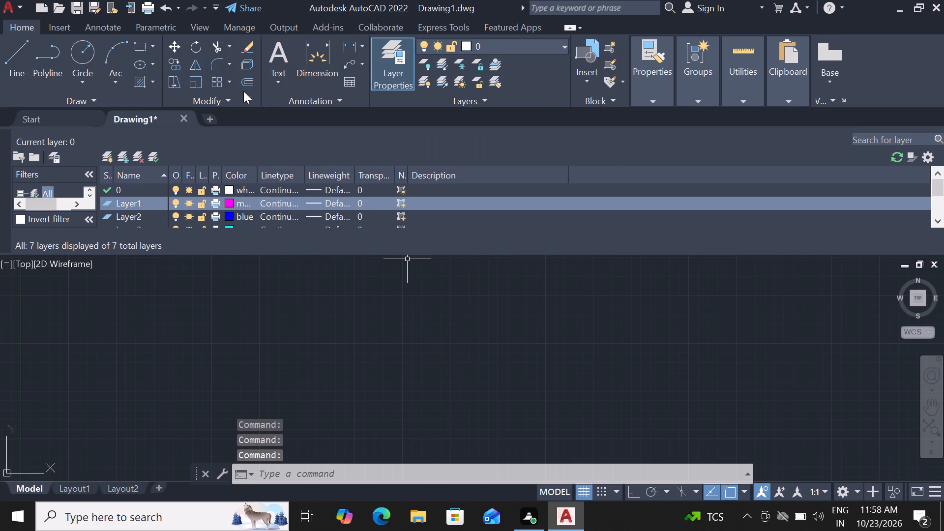
{"action": "left_click", "coordinate": [154, 155]}
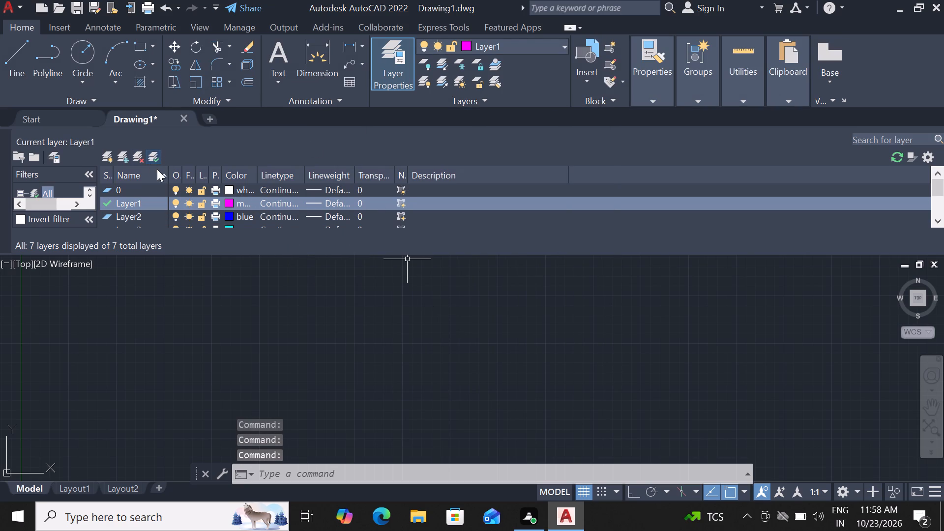
{"action": "left_click", "coordinate": [9, 139]}
{"action": "left_click", "coordinate": [0, 138]}
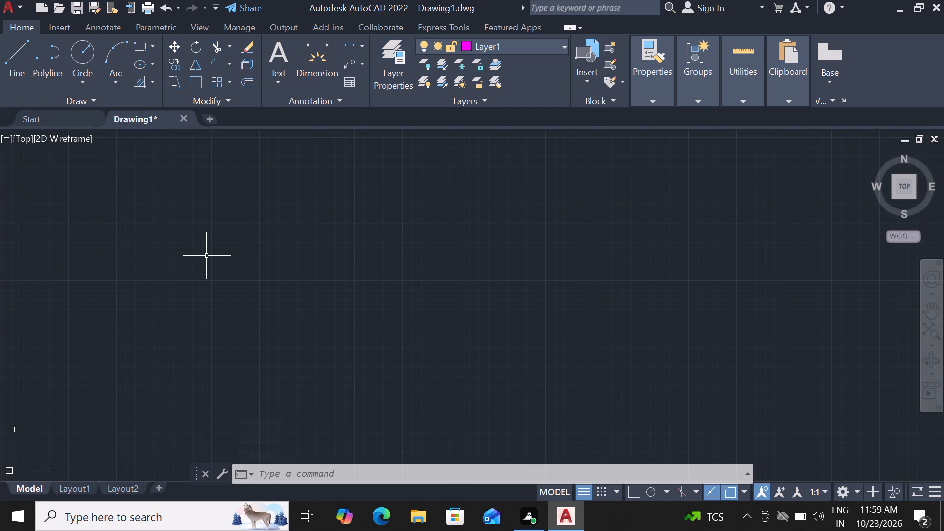
Turn on Ortho mode for the drawing.
{"action": "key", "text": "F8"}
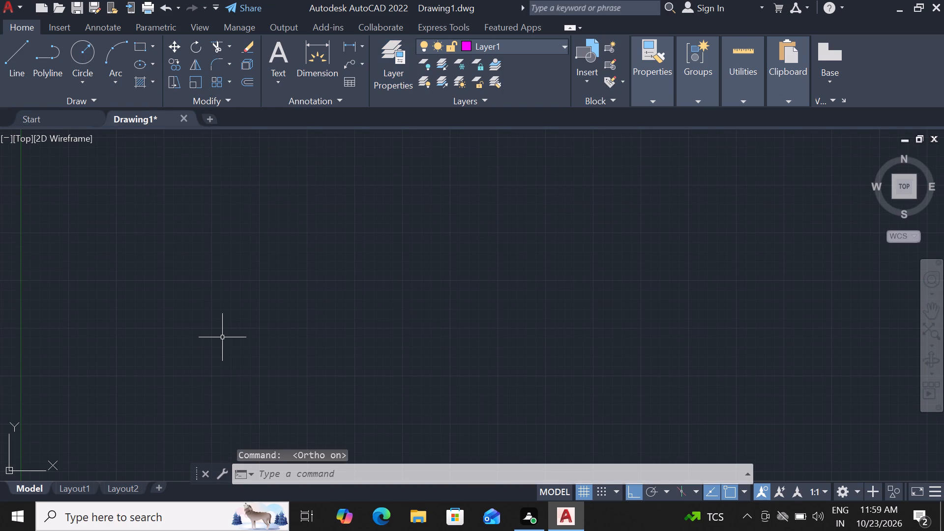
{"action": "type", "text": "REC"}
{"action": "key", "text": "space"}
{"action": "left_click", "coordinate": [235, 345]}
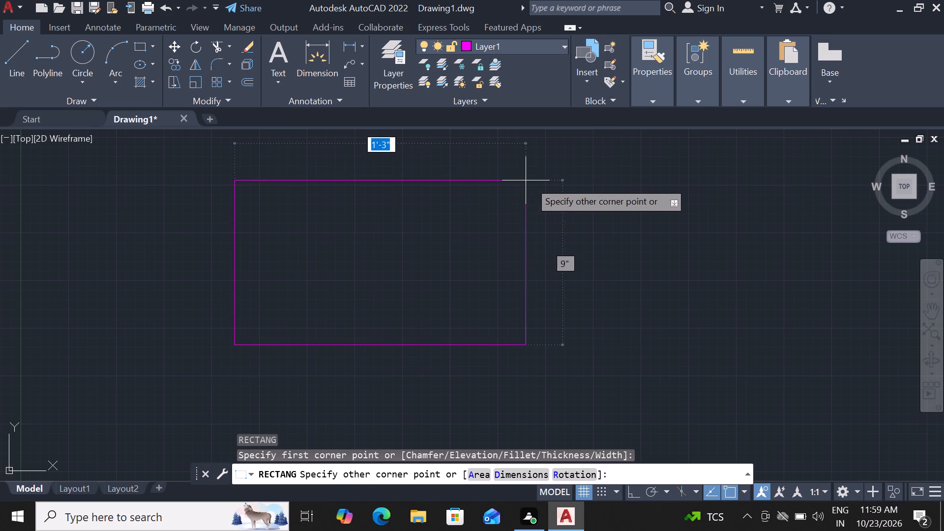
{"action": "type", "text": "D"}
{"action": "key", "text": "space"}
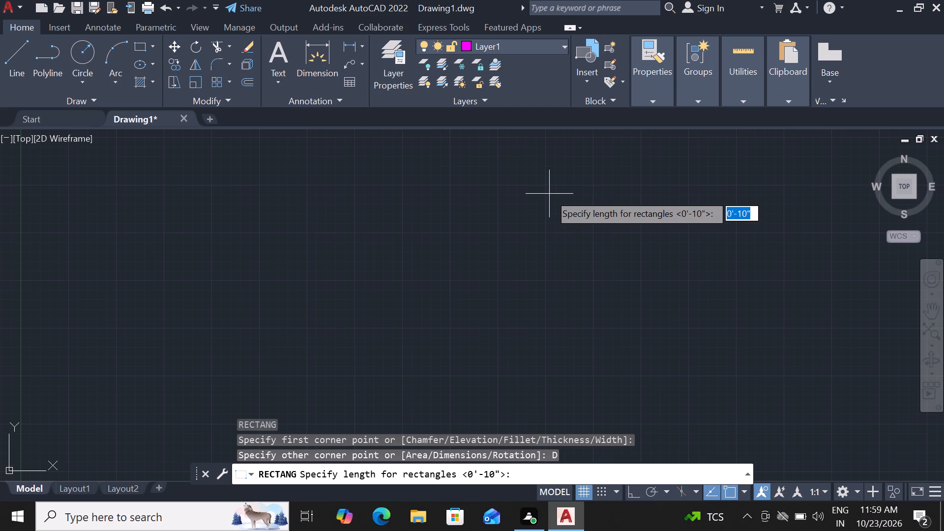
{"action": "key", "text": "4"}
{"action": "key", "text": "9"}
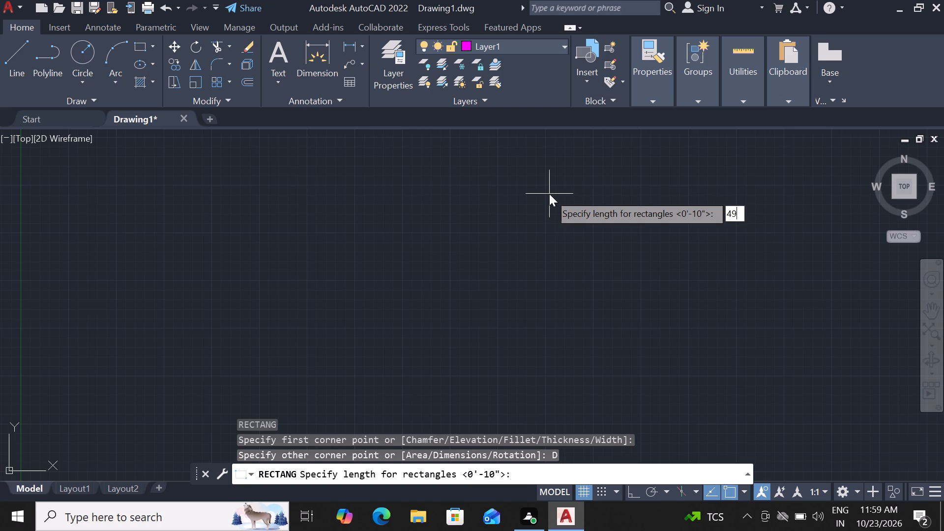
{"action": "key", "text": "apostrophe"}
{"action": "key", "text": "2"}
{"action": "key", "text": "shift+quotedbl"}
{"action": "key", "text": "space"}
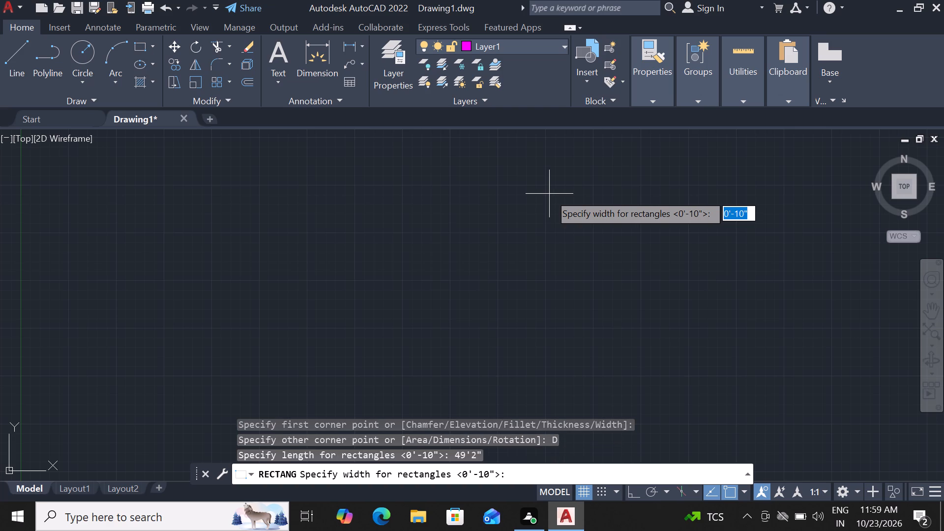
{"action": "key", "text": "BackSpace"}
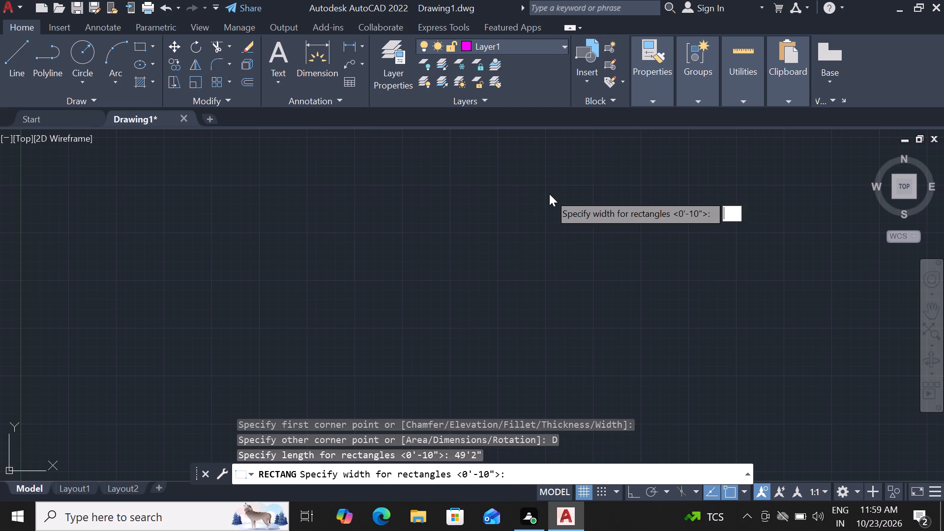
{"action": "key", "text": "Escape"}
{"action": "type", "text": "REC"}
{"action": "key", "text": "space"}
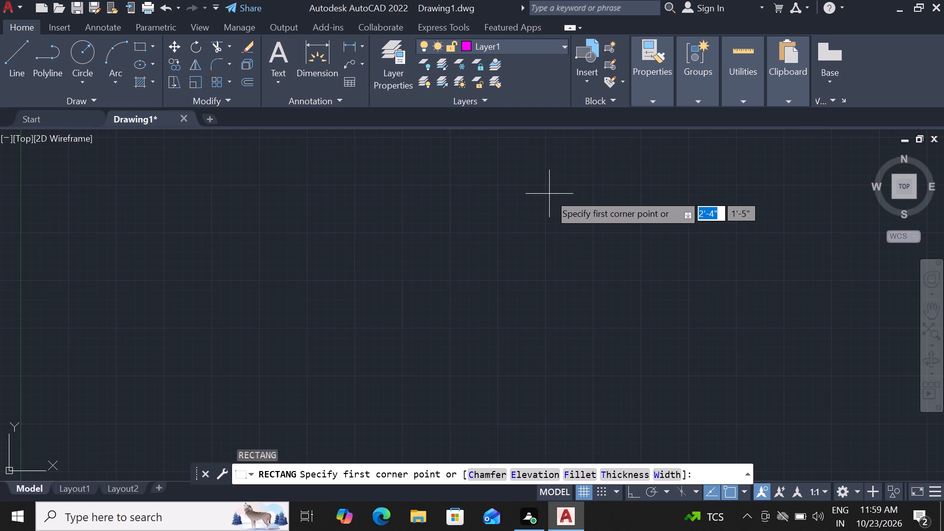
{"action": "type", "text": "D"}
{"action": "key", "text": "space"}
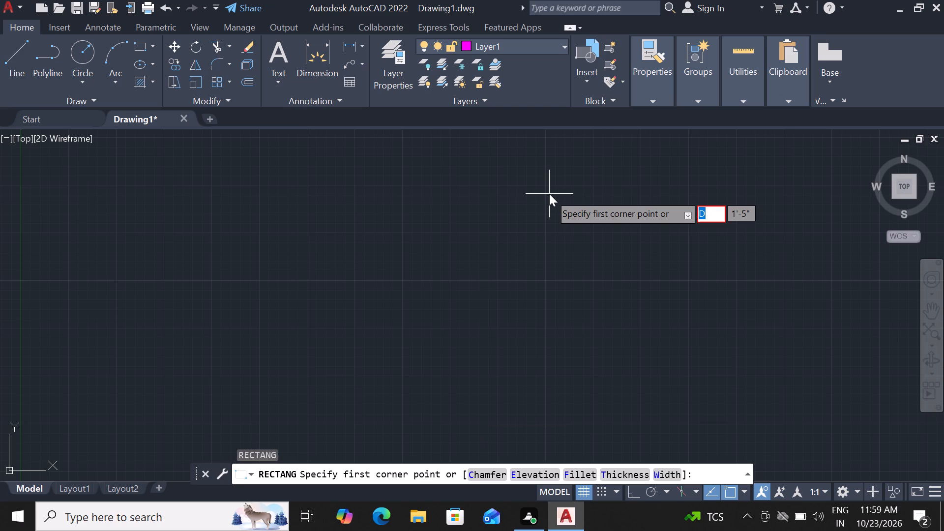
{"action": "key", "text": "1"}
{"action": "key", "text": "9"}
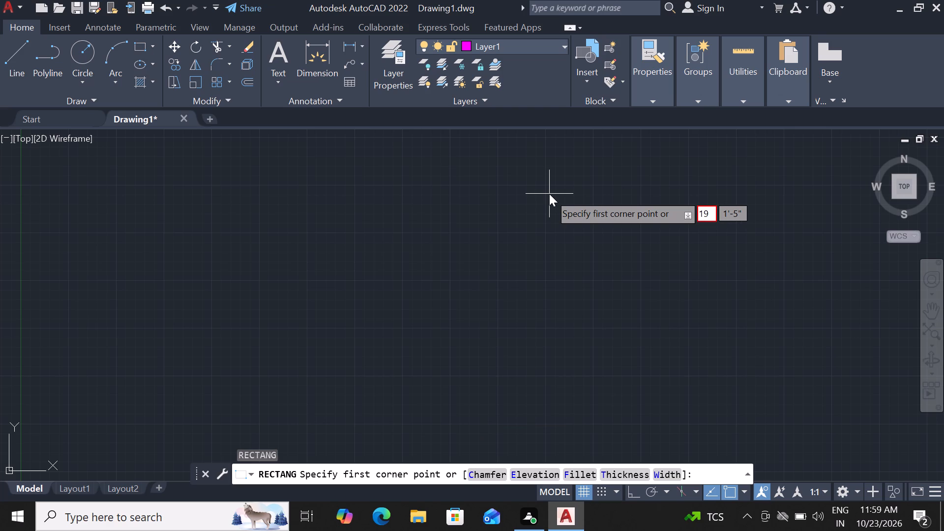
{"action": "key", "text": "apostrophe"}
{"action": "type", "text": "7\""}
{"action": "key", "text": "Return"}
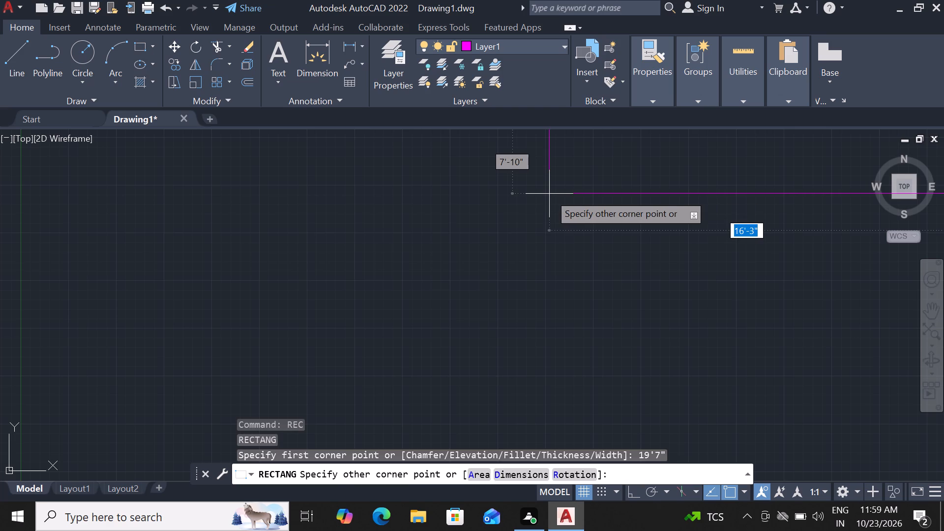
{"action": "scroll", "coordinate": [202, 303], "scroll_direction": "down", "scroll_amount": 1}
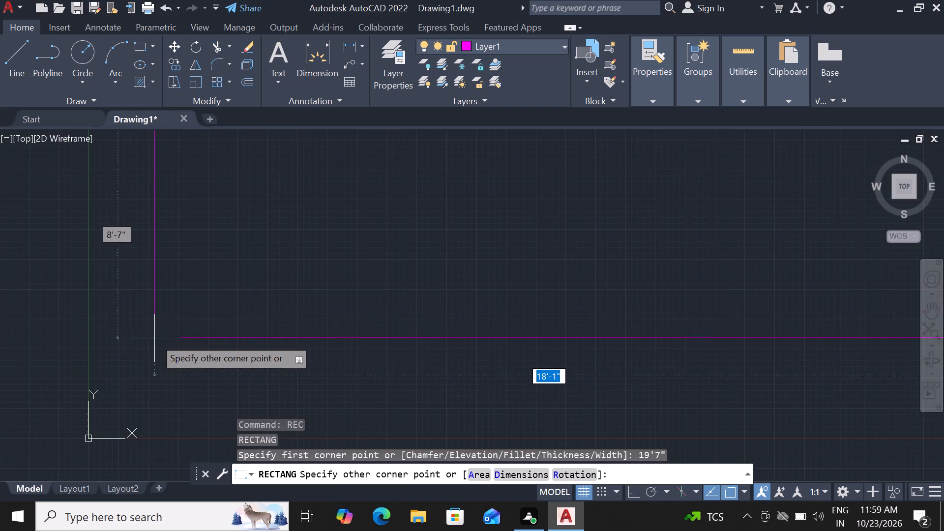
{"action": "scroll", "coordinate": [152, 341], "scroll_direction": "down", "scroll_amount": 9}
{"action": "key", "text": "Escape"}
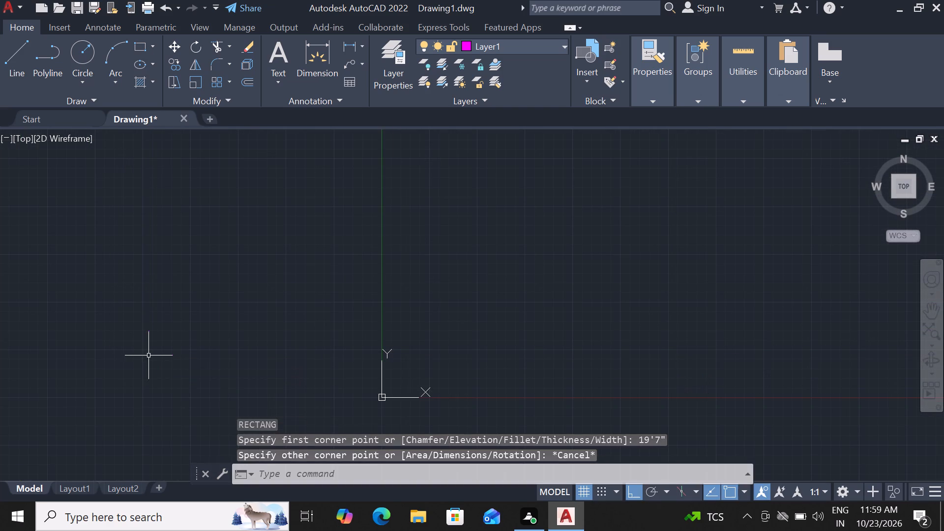
Draw a rectangle by dimensions, 19'7" long and 49'2" wide, up and to the right of the origin.
{"action": "scroll", "coordinate": [299, 327], "scroll_direction": "down", "scroll_amount": 2}
{"action": "left_click", "coordinate": [491, 337]}
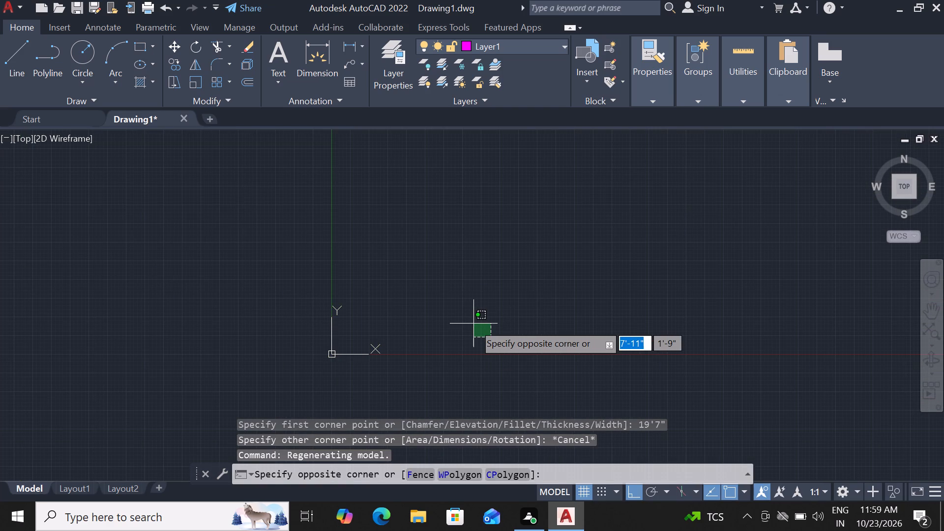
{"action": "type", "text": "REC"}
{"action": "key", "text": "space"}
{"action": "left_click", "coordinate": [394, 319]}
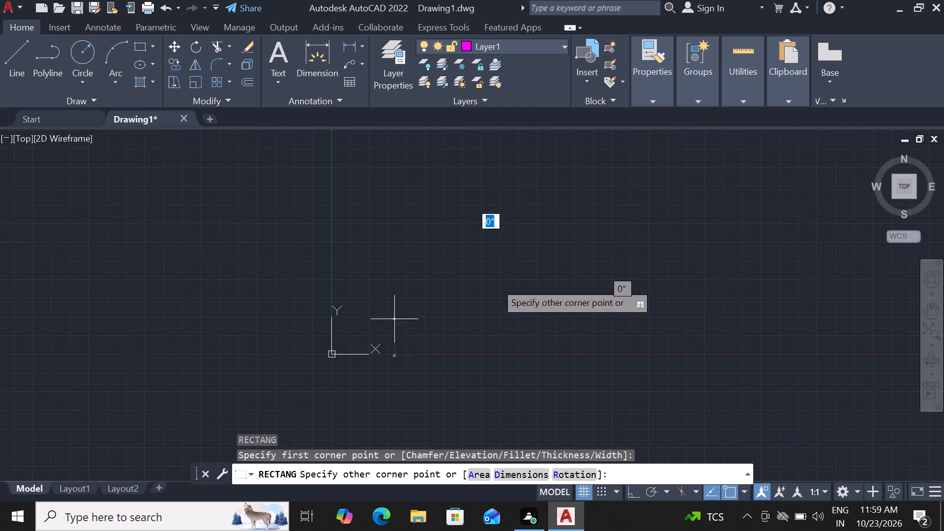
{"action": "type", "text": "D 19'"}
{"action": "key", "text": "8"}
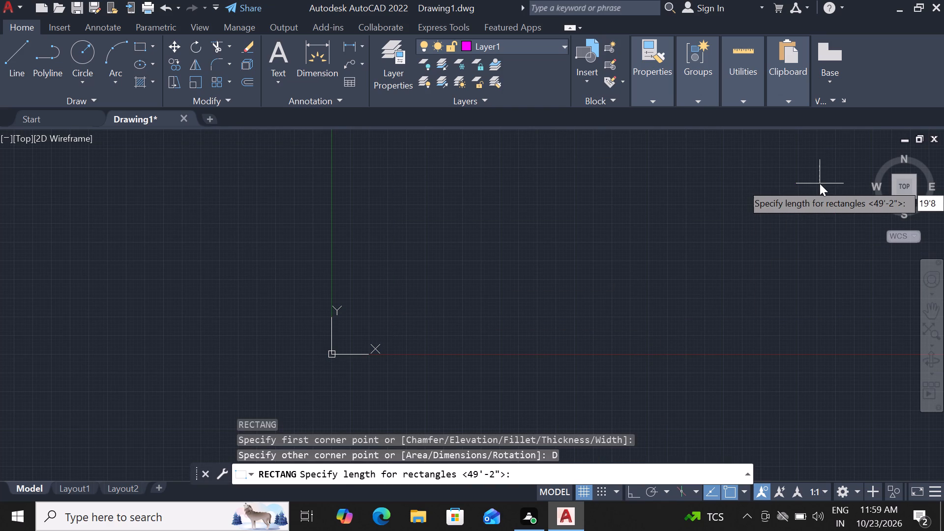
{"action": "key", "text": "BackSpace"}
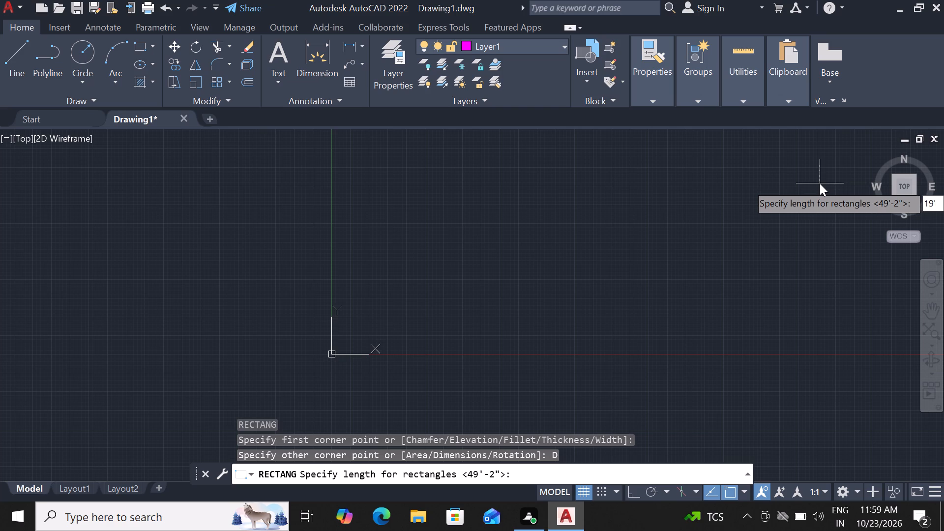
{"action": "type", "text": "7\""}
{"action": "key", "text": "Return"}
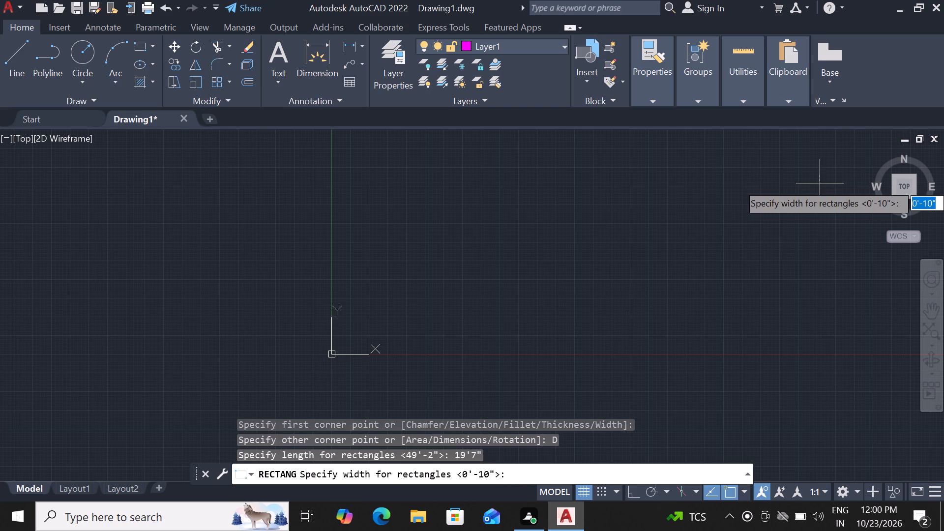
{"action": "key", "text": "4"}
{"action": "type", "text": "9'"}
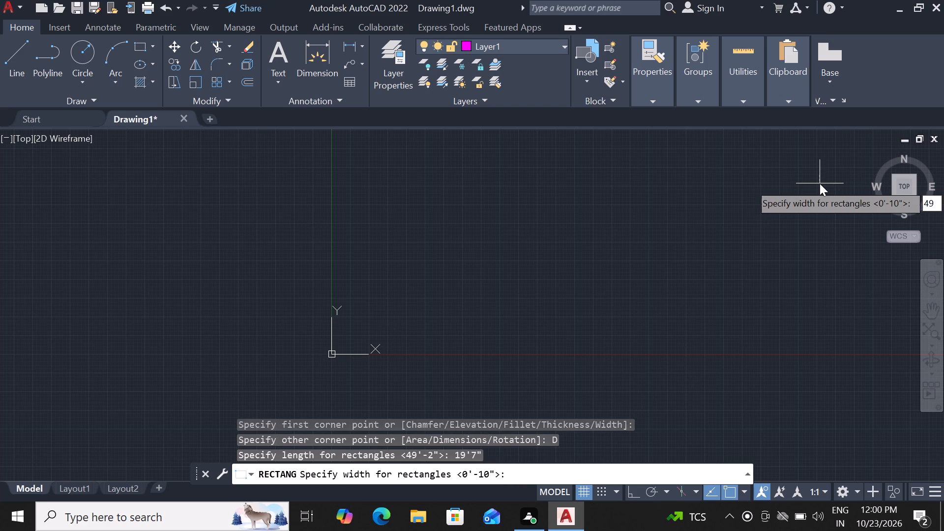
{"action": "key", "text": "2"}
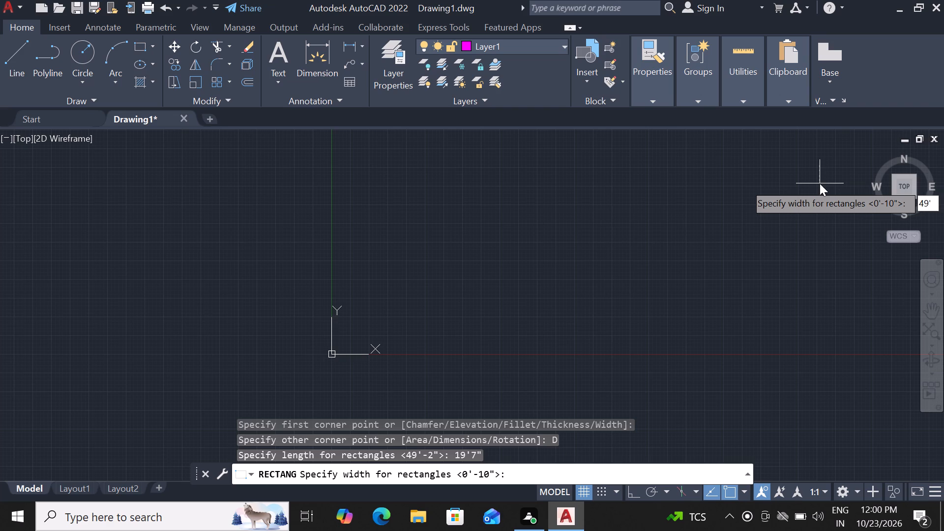
{"action": "key", "text": "shift+quotedbl"}
{"action": "key", "text": "Return"}
{"action": "left_click", "coordinate": [820, 183]}
Offset the rectangle 9" to its inside to form the wall thickness.
{"action": "scroll", "coordinate": [617, 274], "scroll_direction": "down", "scroll_amount": 2}
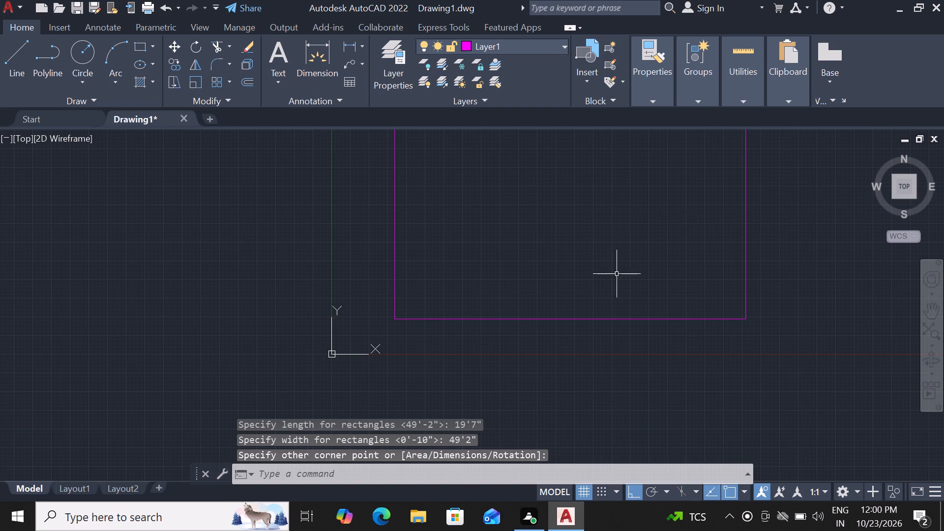
{"action": "scroll", "coordinate": [607, 283], "scroll_direction": "down", "scroll_amount": 1}
{"action": "middle_click_drag", "start_coordinate": [555, 264], "coordinate": [367, 340]}
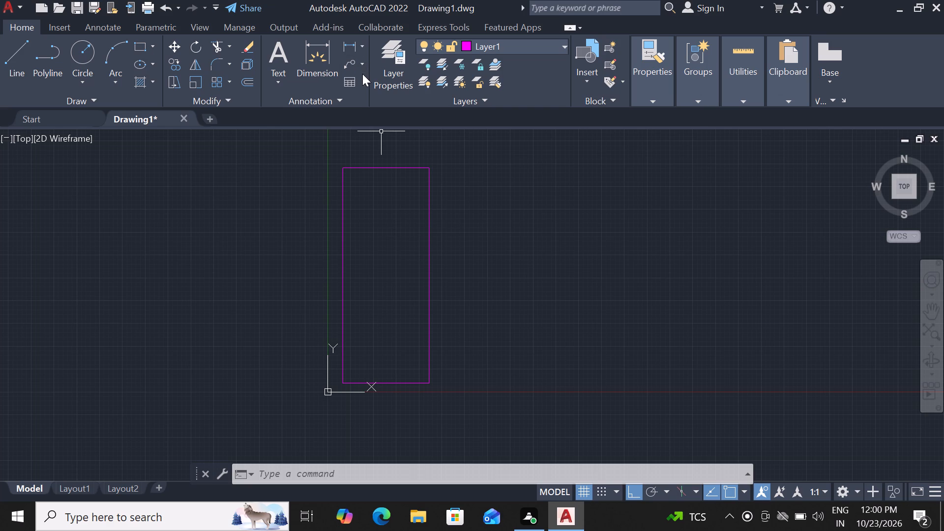
{"action": "left_click", "coordinate": [401, 169]}
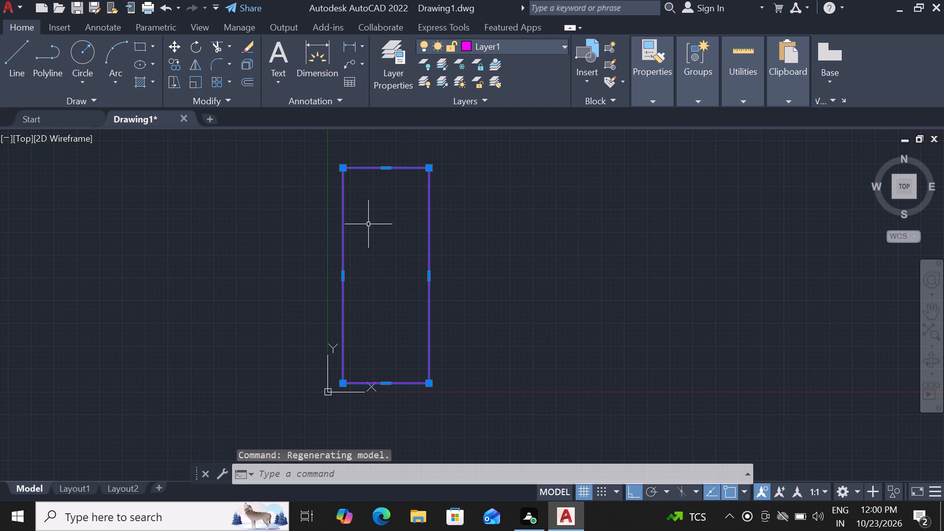
{"action": "type", "text": "OF"}
{"action": "key", "text": "space"}
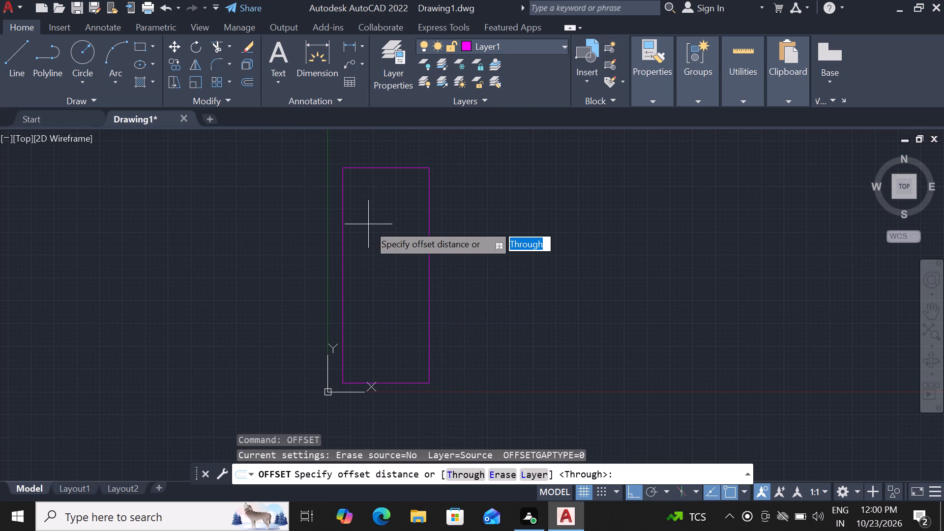
{"action": "type", "text": "9\""}
{"action": "key", "text": "Return"}
{"action": "left_click", "coordinate": [363, 234]}
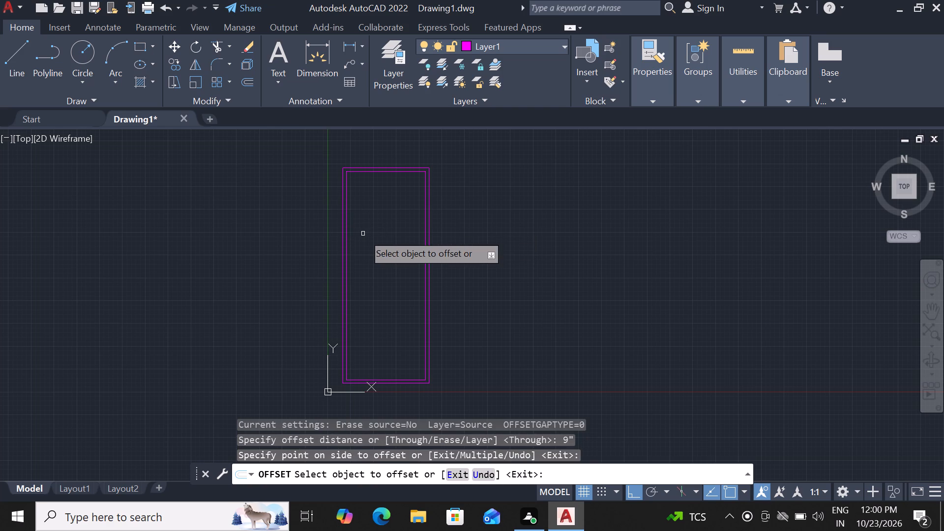
{"action": "key", "text": "Escape"}
Explode the inner rectangle into separate lines.
{"action": "scroll", "coordinate": [389, 175], "scroll_direction": "up", "scroll_amount": 2}
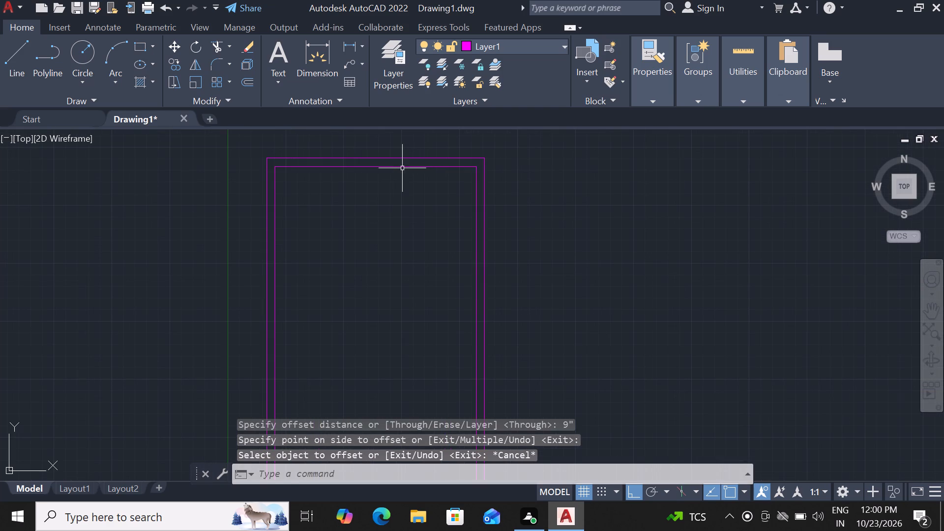
{"action": "left_click", "coordinate": [405, 167]}
{"action": "type", "text": "X"}
{"action": "key", "text": "space"}
{"action": "key", "text": "space"}
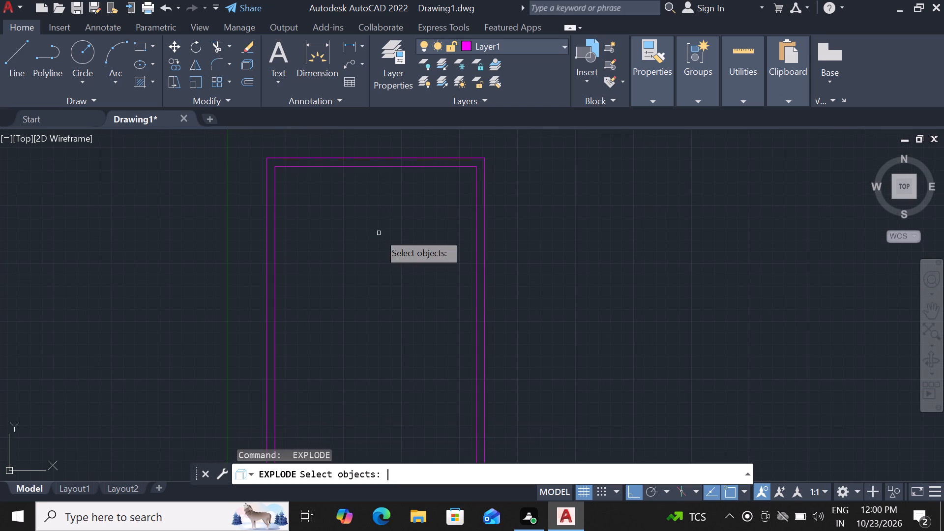
{"action": "scroll", "coordinate": [401, 266], "scroll_direction": "down", "scroll_amount": 4}
{"action": "right_click", "coordinate": [401, 266]}
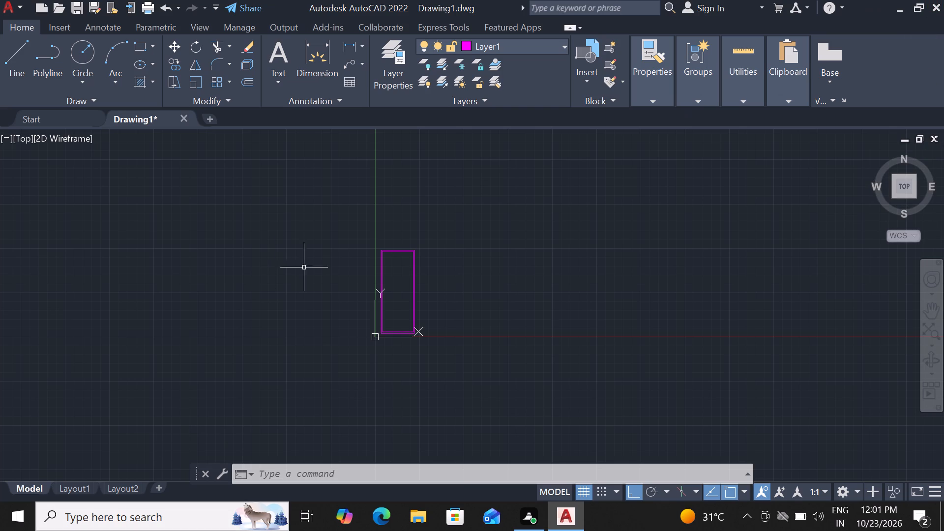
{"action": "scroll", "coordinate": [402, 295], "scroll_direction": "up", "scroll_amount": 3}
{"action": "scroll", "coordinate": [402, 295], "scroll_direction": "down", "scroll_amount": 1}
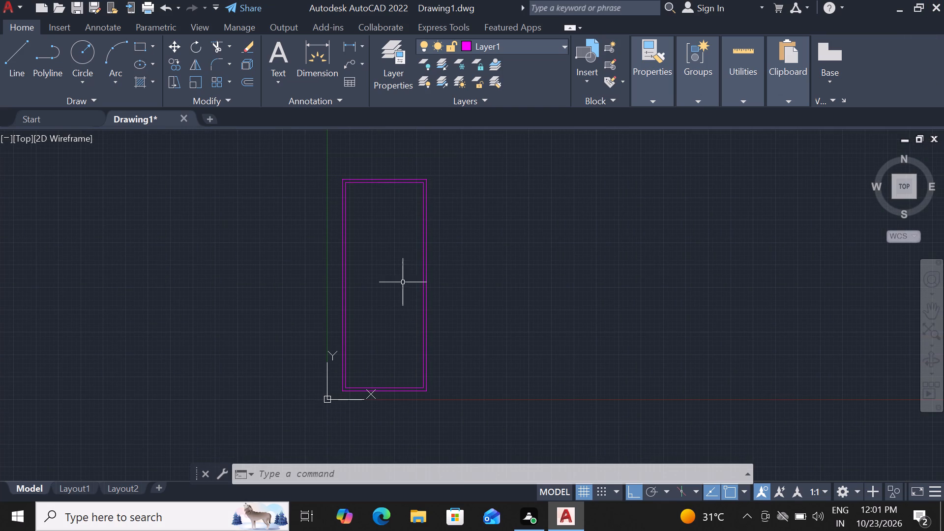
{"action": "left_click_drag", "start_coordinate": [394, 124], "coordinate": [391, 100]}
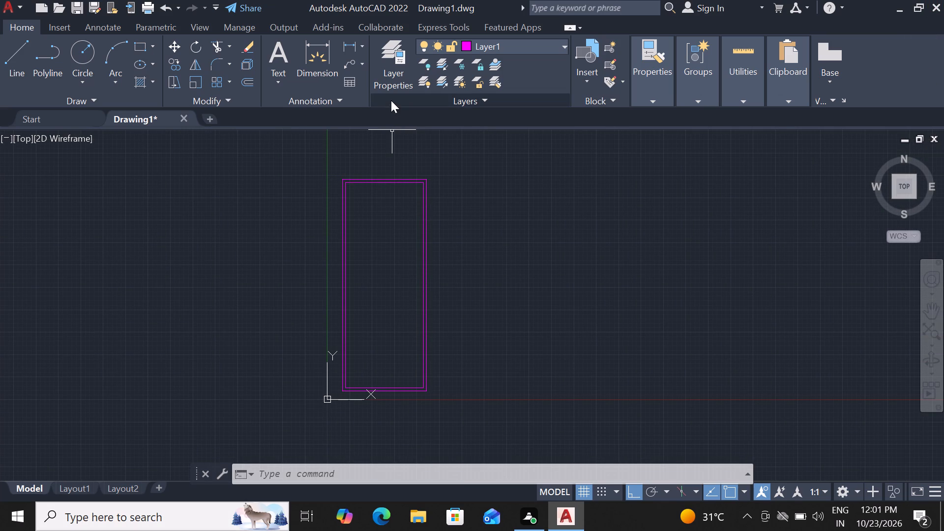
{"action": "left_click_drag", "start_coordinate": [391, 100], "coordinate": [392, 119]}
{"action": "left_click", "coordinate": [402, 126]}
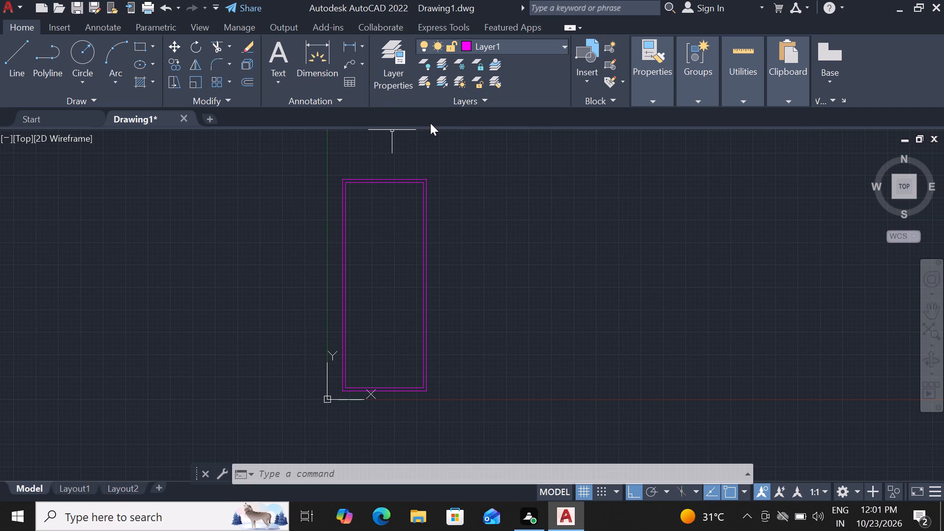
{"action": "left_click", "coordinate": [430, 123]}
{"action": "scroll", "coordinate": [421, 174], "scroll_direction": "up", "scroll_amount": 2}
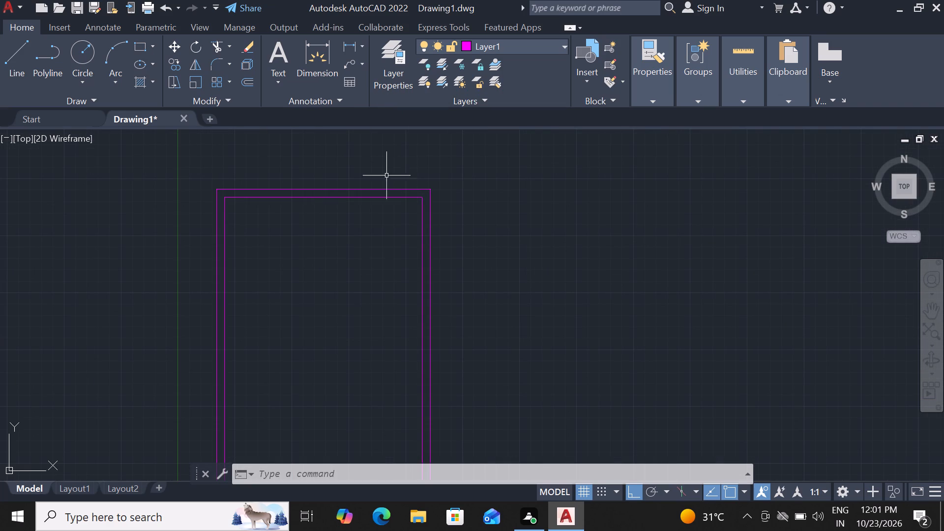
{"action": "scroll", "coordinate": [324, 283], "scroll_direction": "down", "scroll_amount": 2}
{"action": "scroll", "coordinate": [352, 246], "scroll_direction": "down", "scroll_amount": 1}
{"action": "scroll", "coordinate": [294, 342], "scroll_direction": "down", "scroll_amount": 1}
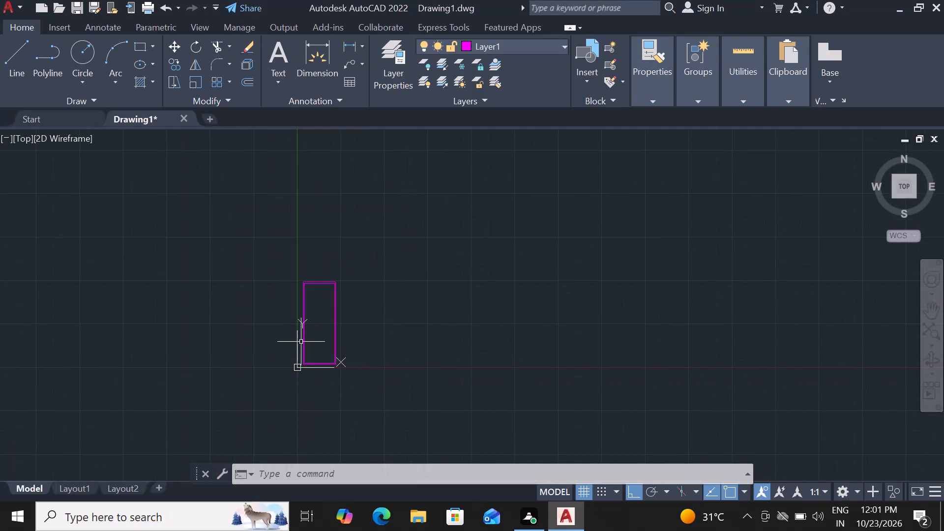
Offset the inner rectangle's bottom line 14'8" upward to place the first cross wall's lower line.
{"action": "scroll", "coordinate": [329, 357], "scroll_direction": "up", "scroll_amount": 3}
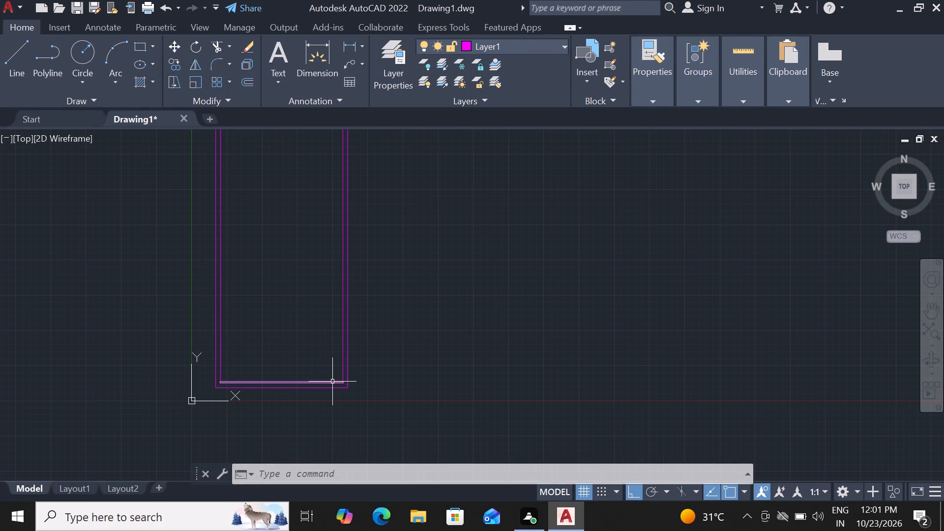
{"action": "left_click", "coordinate": [332, 382]}
{"action": "type", "text": "OF"}
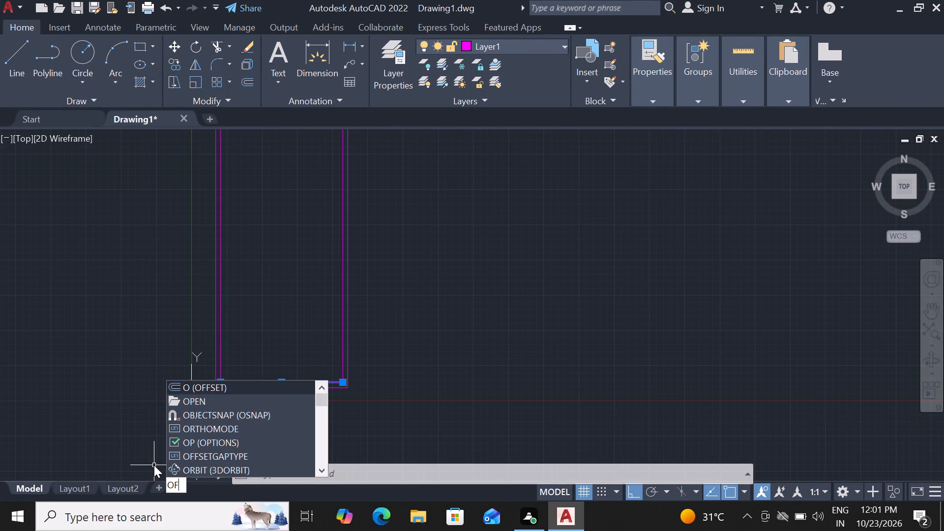
{"action": "key", "text": "space"}
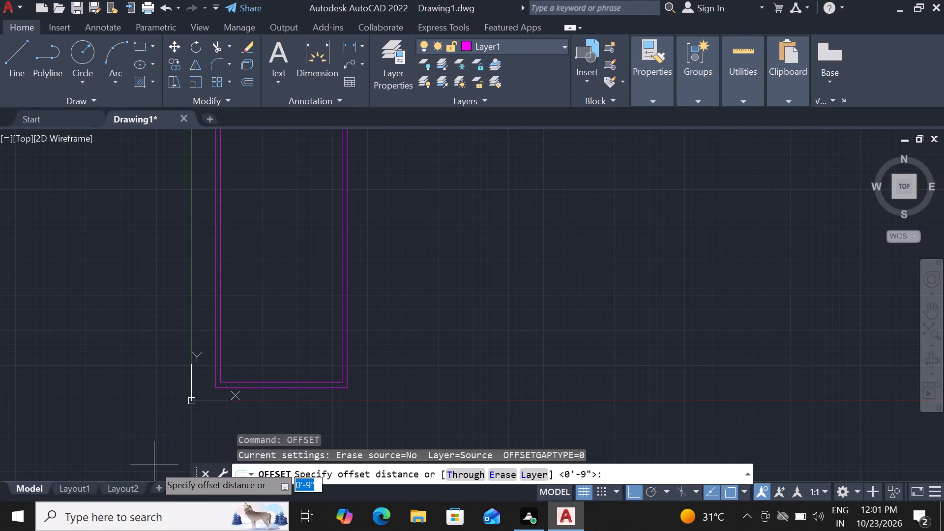
{"action": "type", "text": "14"}
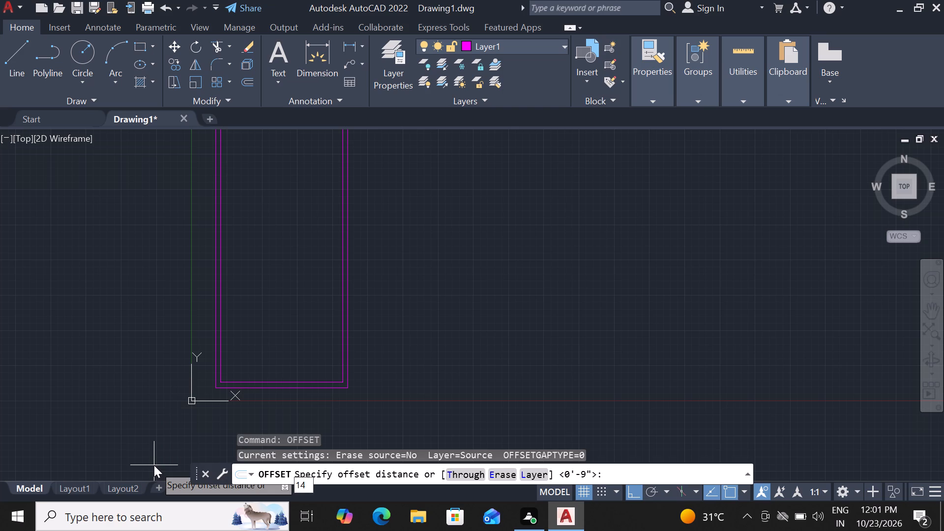
{"action": "key", "text": "apostrophe"}
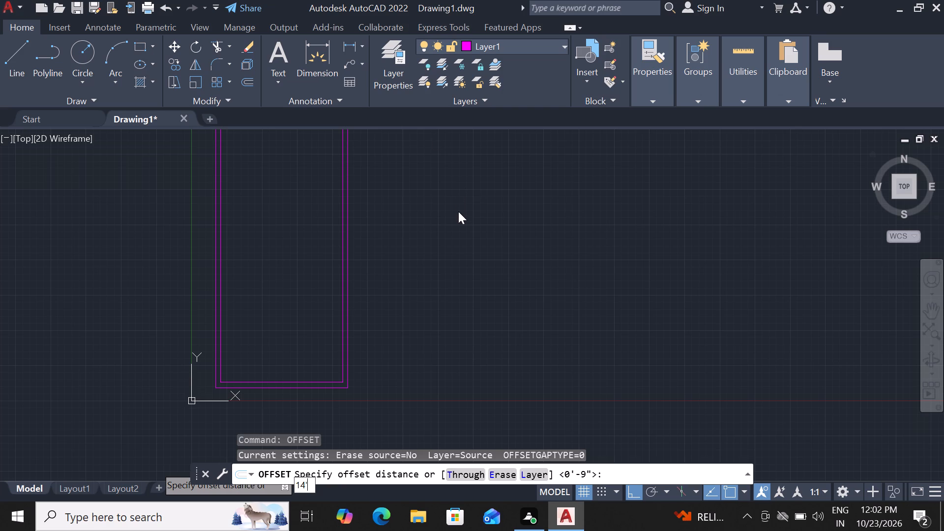
{"action": "key", "text": "1"}
{"action": "key", "text": "4"}
{"action": "key", "text": "BackSpace"}
{"action": "key", "text": "BackSpace"}
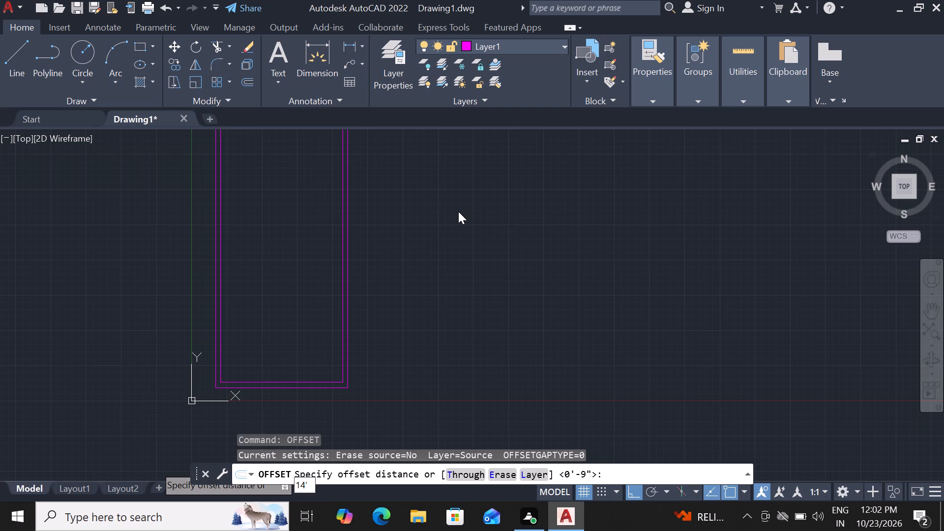
{"action": "key", "text": "8"}
{"action": "key", "text": "shift+quotedbl"}
{"action": "key", "text": "Return"}
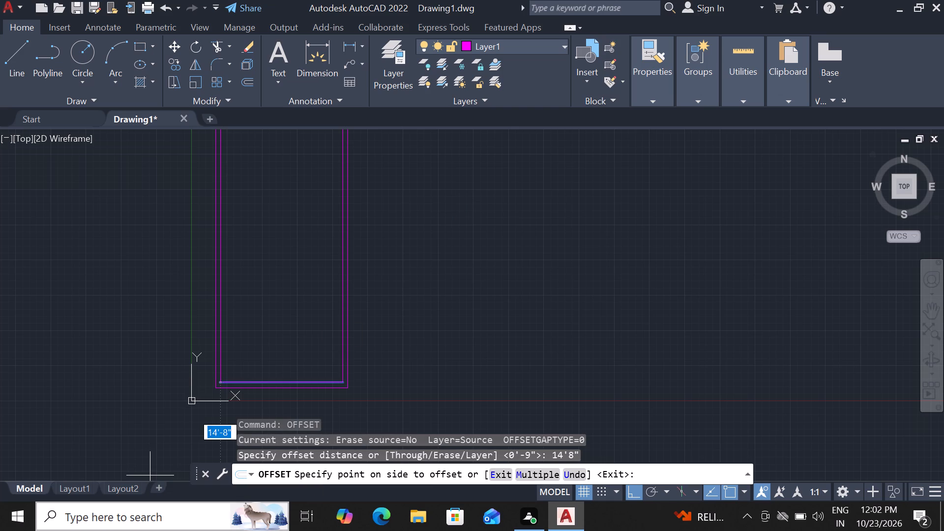
{"action": "left_click", "coordinate": [450, 289]}
{"action": "scroll", "coordinate": [375, 299], "scroll_direction": "down", "scroll_amount": 1}
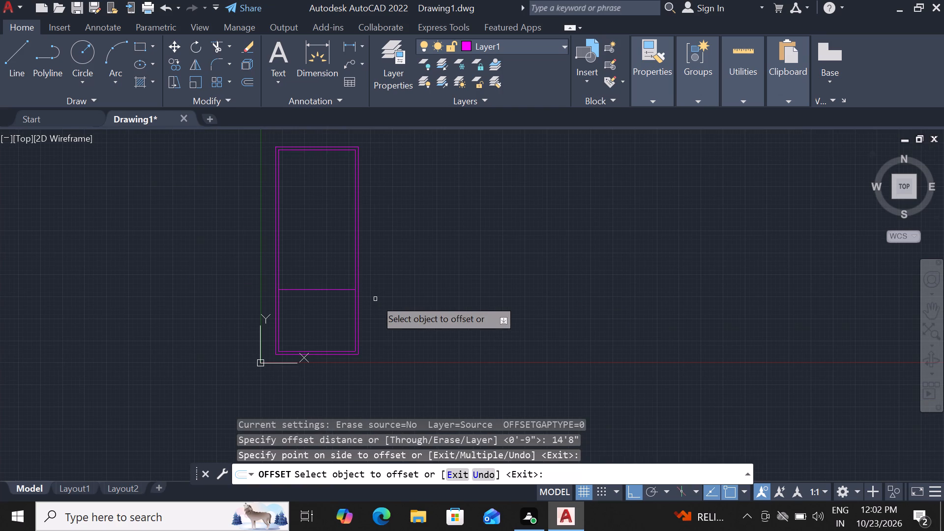
{"action": "key", "text": "Escape"}
Offset the first cross wall's line 6" upward to give the partition its thickness.
{"action": "left_click", "coordinate": [333, 290]}
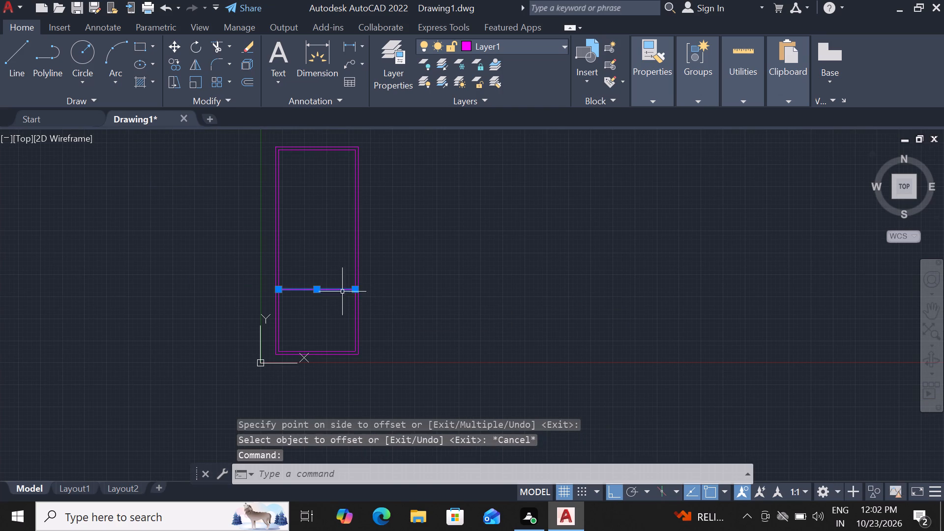
{"action": "type", "text": "OF"}
{"action": "key", "text": "space"}
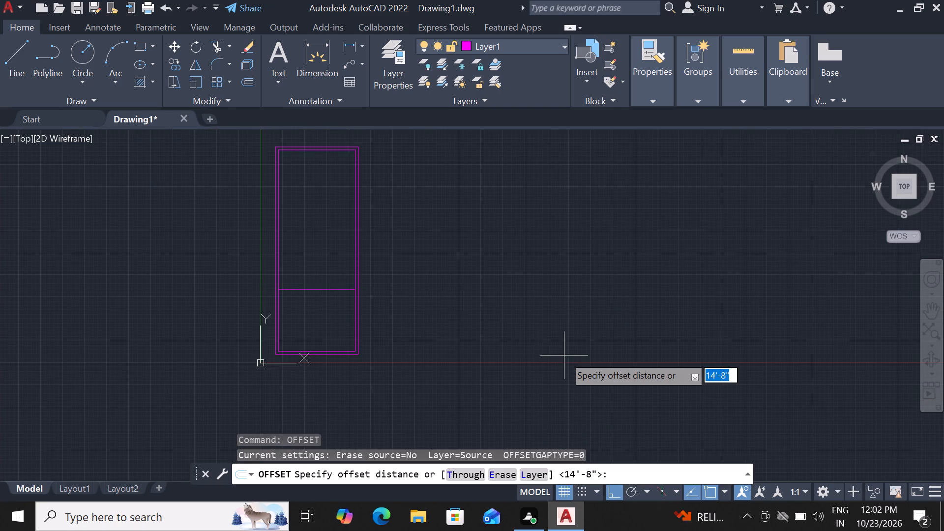
{"action": "key", "text": "6"}
{"action": "key", "text": "shift+quotedbl"}
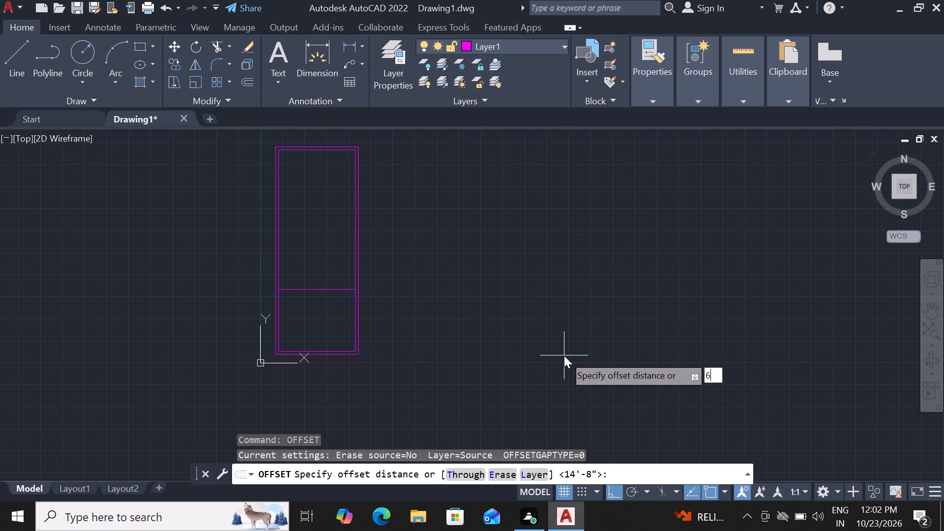
{"action": "key", "text": "Return"}
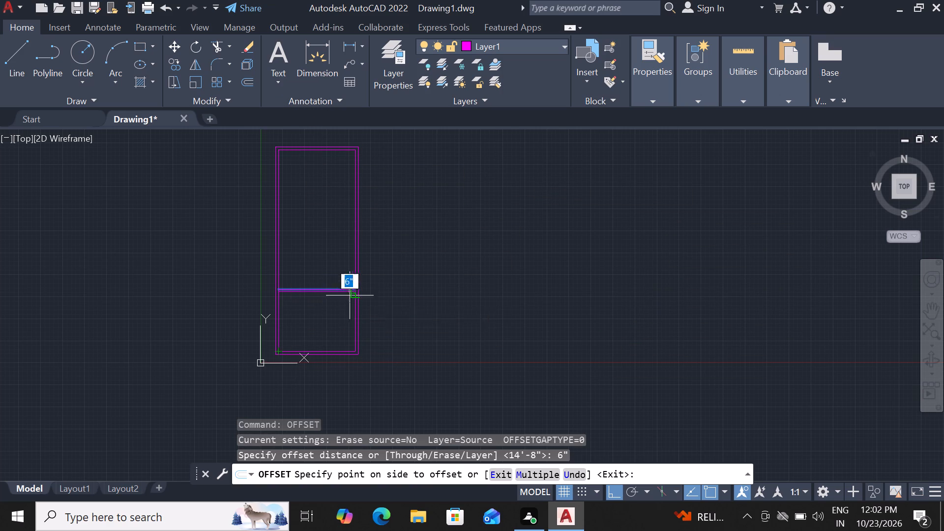
{"action": "scroll", "coordinate": [335, 267], "scroll_direction": "up", "scroll_amount": 3}
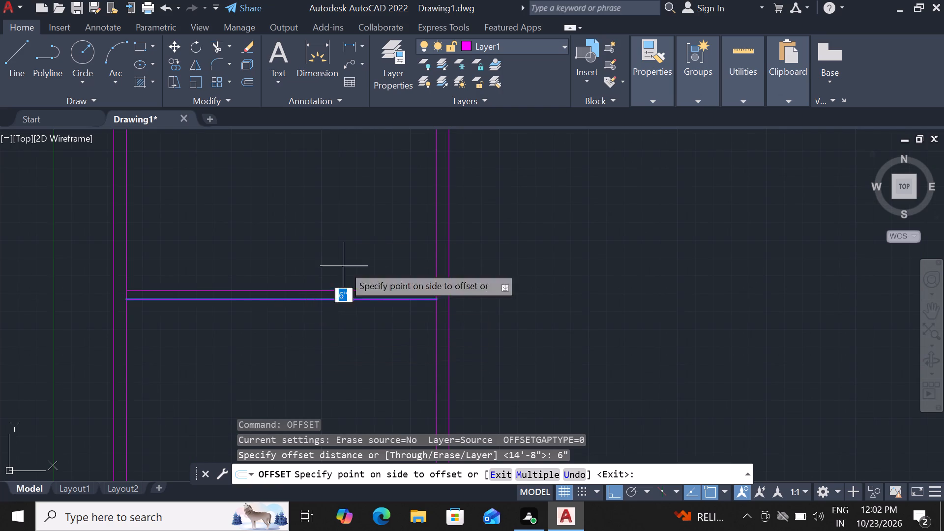
{"action": "left_click", "coordinate": [356, 222]}
{"action": "scroll", "coordinate": [345, 346], "scroll_direction": "down", "scroll_amount": 3}
{"action": "key", "text": "Escape"}
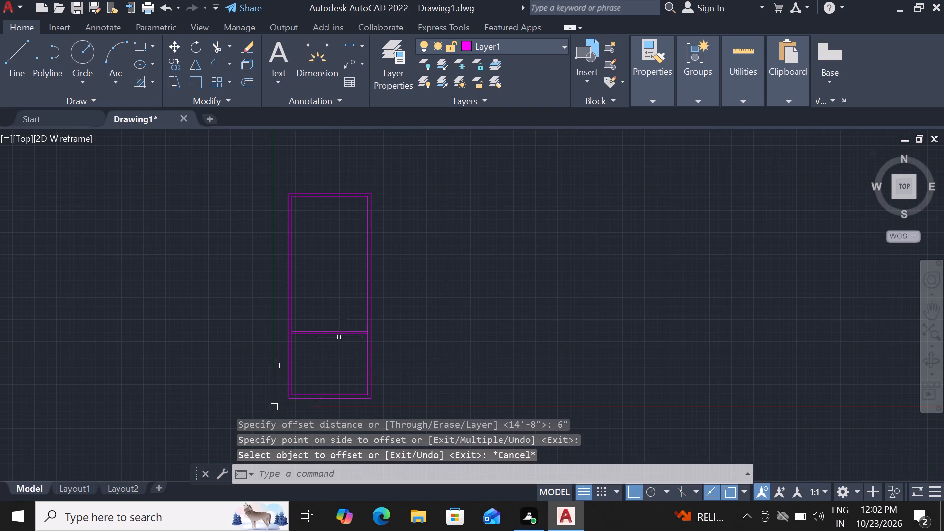
Offset the upper line of the first cross wall 15' upward to place the second cross wall's lower line.
{"action": "scroll", "coordinate": [326, 335], "scroll_direction": "up", "scroll_amount": 3}
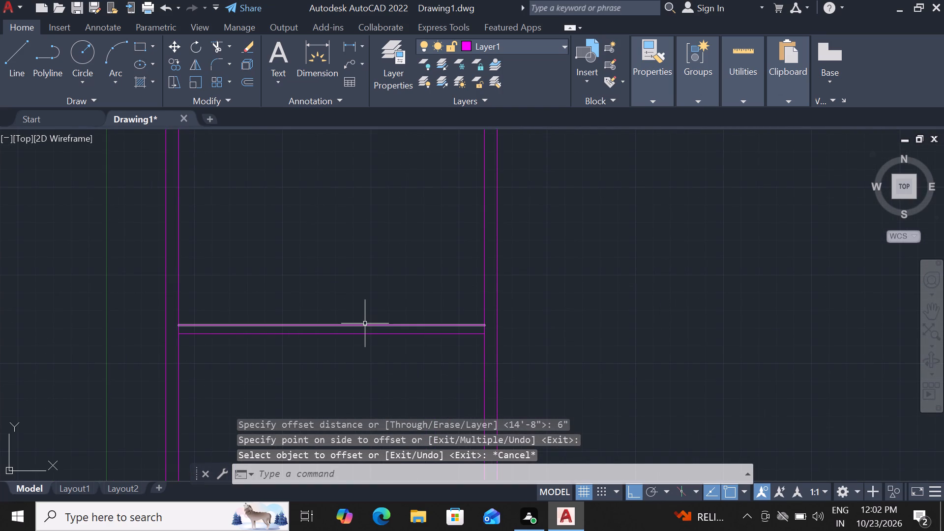
{"action": "left_click", "coordinate": [356, 326]}
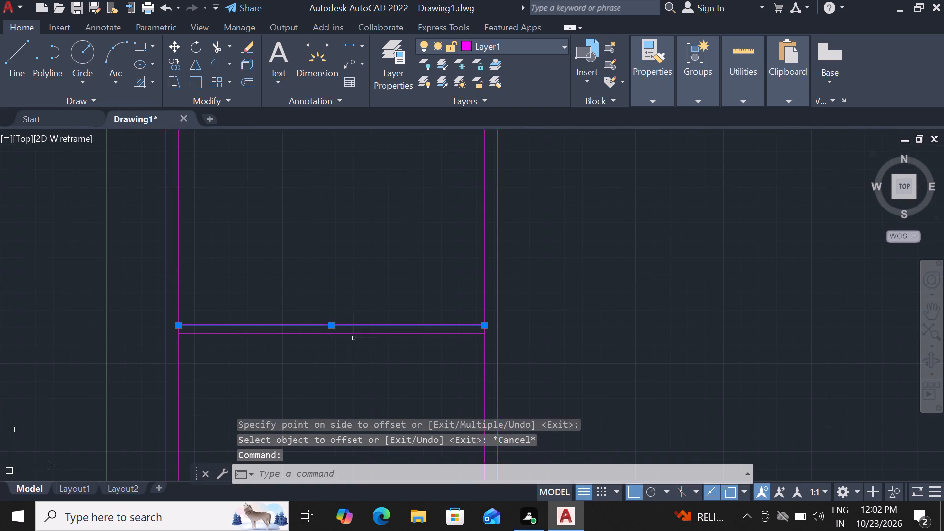
{"action": "type", "text": "OF"}
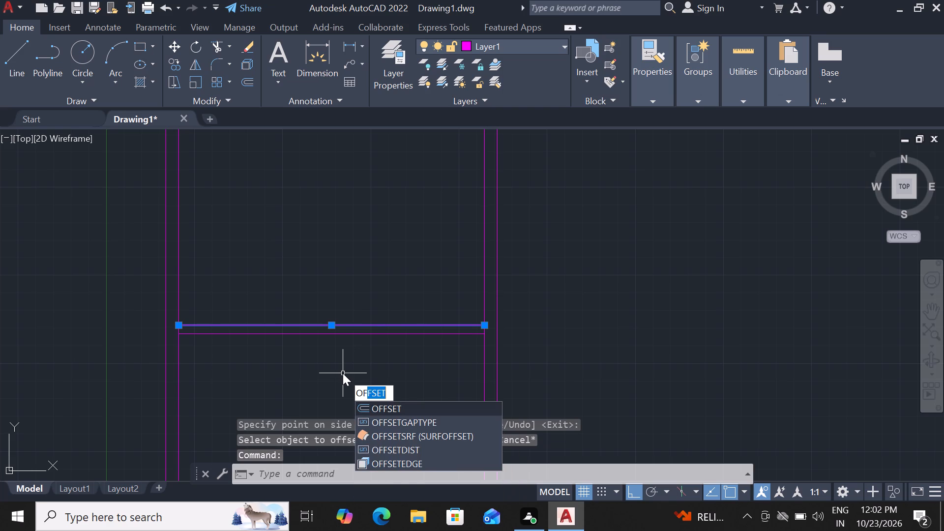
{"action": "key", "text": "space"}
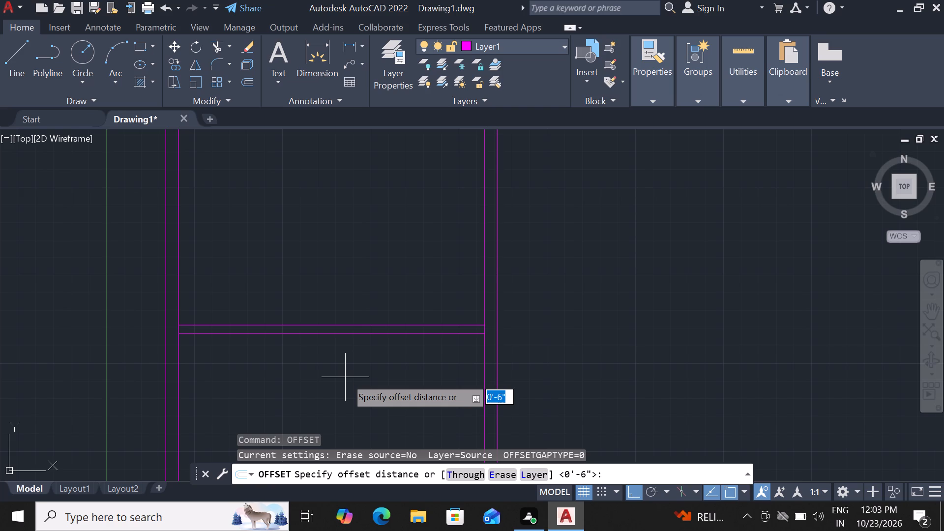
{"action": "key", "text": "1"}
{"action": "key", "text": "5"}
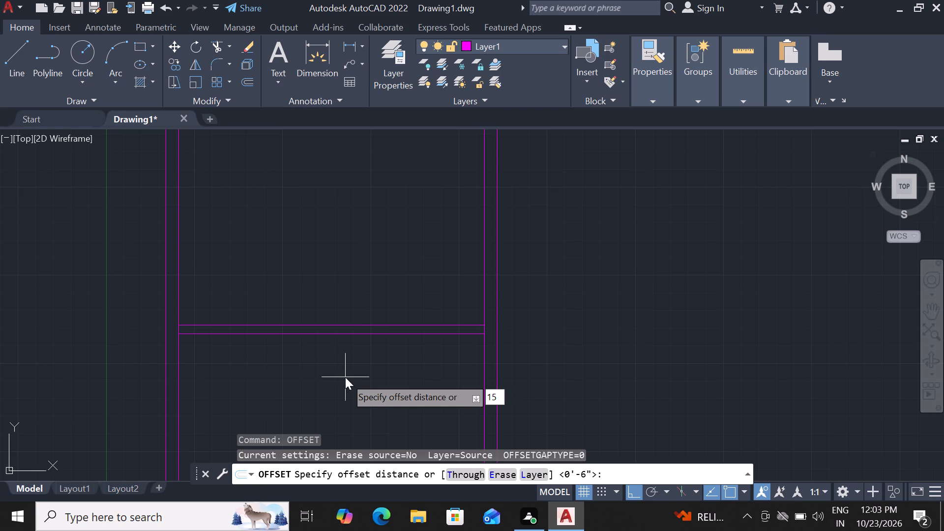
{"action": "key", "text": "apostrophe"}
{"action": "key", "text": "Return"}
{"action": "left_click", "coordinate": [369, 185]}
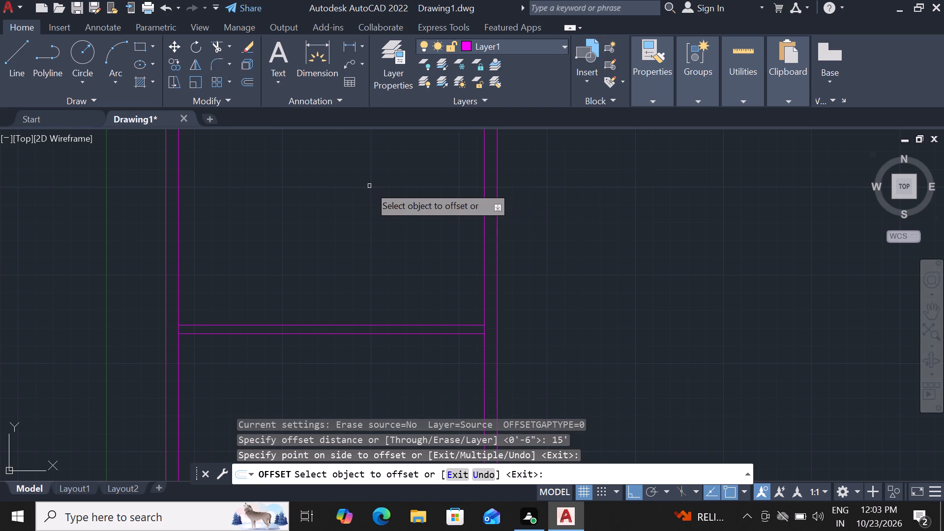
{"action": "scroll", "coordinate": [368, 253], "scroll_direction": "down", "scroll_amount": 4}
{"action": "scroll", "coordinate": [366, 263], "scroll_direction": "up", "scroll_amount": 1}
{"action": "scroll", "coordinate": [382, 126], "scroll_direction": "up", "scroll_amount": 2}
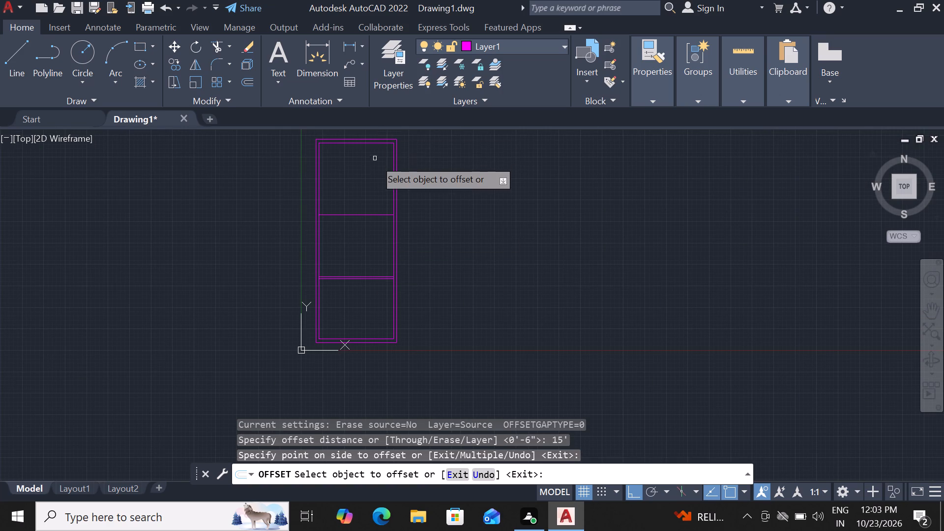
{"action": "scroll", "coordinate": [375, 160], "scroll_direction": "up", "scroll_amount": 2}
{"action": "scroll", "coordinate": [365, 182], "scroll_direction": "down", "scroll_amount": 2}
{"action": "key", "text": "Escape"}
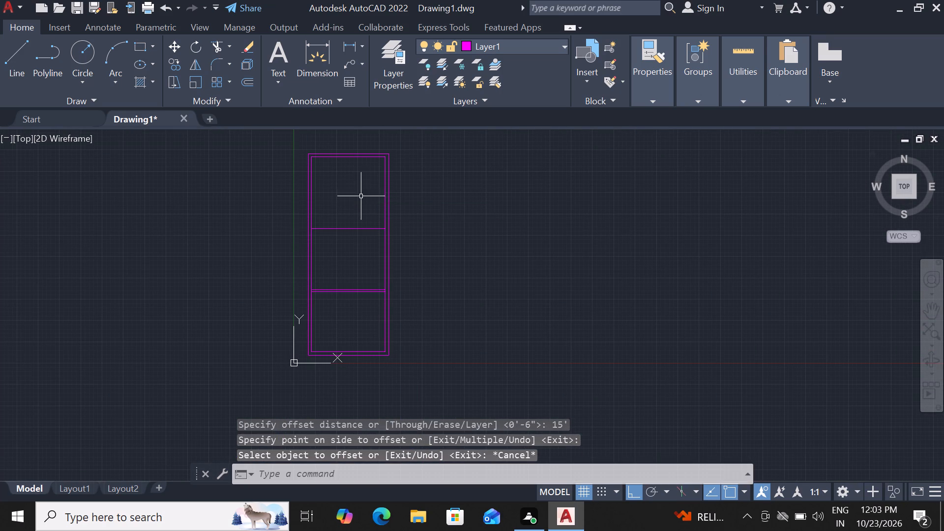
Offset the second cross wall's line 6" upward to give that partition its thickness.
{"action": "scroll", "coordinate": [361, 205], "scroll_direction": "up", "scroll_amount": 1}
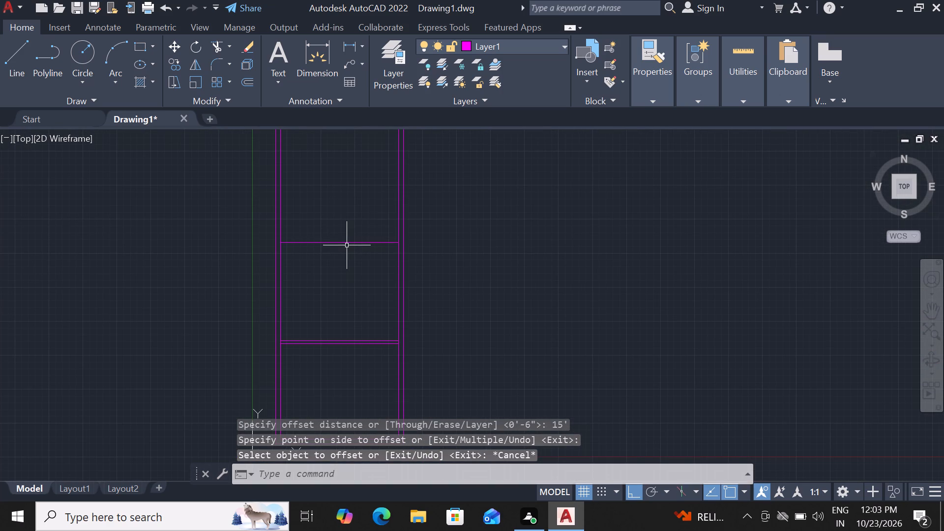
{"action": "left_click", "coordinate": [350, 244]}
{"action": "key", "text": "o"}
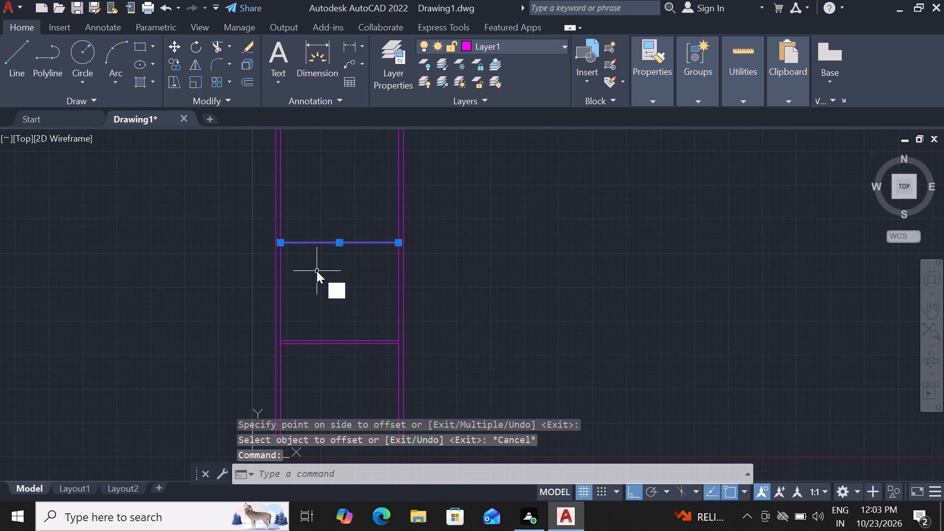
{"action": "type", "text": "F"}
{"action": "key", "text": "space"}
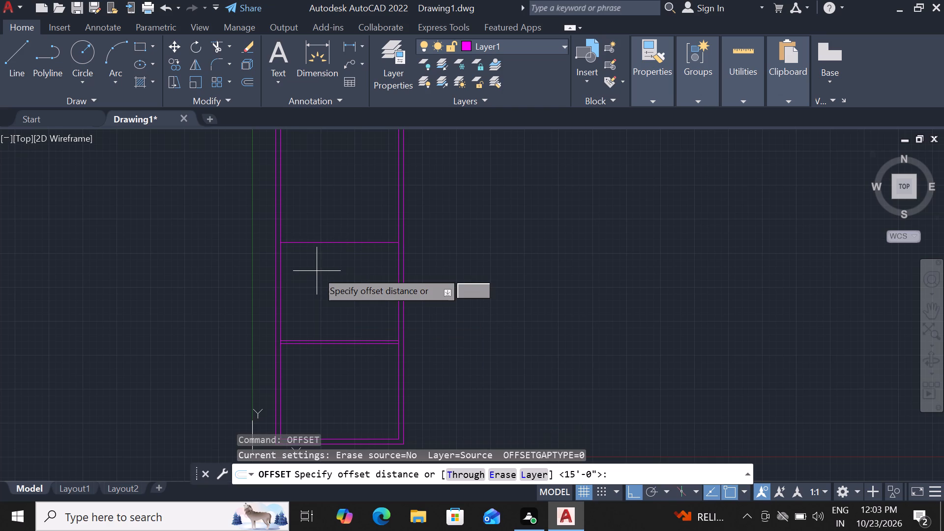
{"action": "key", "text": "6"}
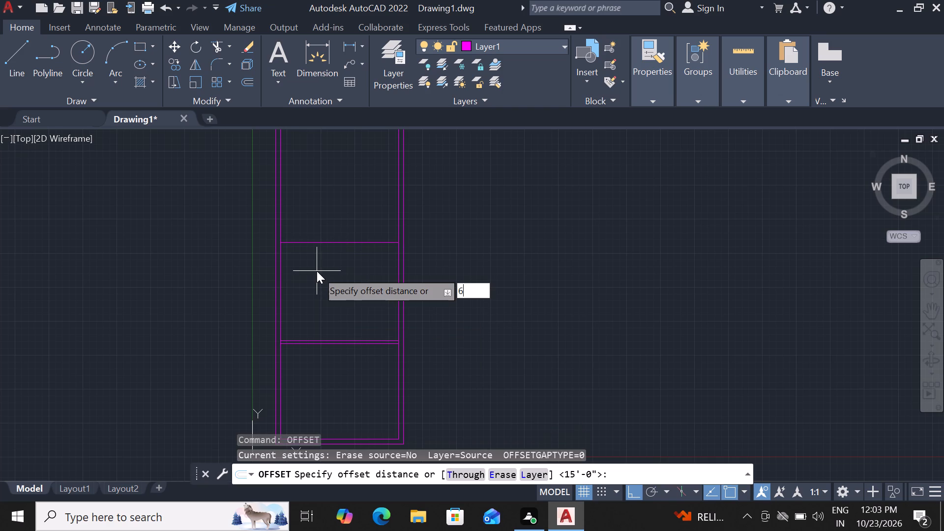
{"action": "key", "text": "shift+quotedbl"}
{"action": "key", "text": "Return"}
{"action": "left_click", "coordinate": [331, 167]}
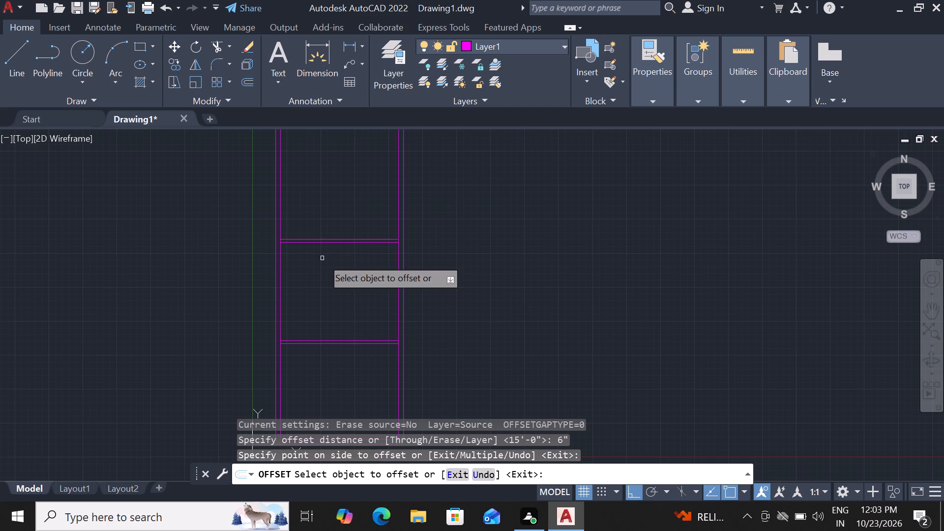
Trim the left inner wall line between the two lines of the second cross wall.
{"action": "key", "text": "Escape"}
{"action": "type", "text": "TR"}
{"action": "key", "text": "space"}
{"action": "key", "text": "space"}
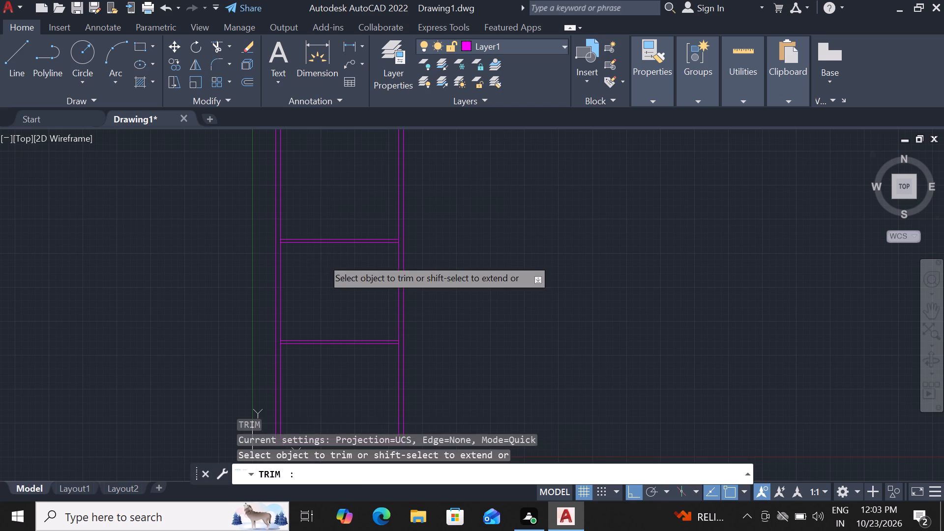
{"action": "scroll", "coordinate": [288, 230], "scroll_direction": "up", "scroll_amount": 3}
{"action": "scroll", "coordinate": [255, 280], "scroll_direction": "up", "scroll_amount": 1}
{"action": "left_click", "coordinate": [255, 272]}
{"action": "left_click", "coordinate": [238, 272]}
Trim the left inner wall line between the two lines of the first cross wall.
{"action": "scroll", "coordinate": [271, 261], "scroll_direction": "down", "scroll_amount": 3}
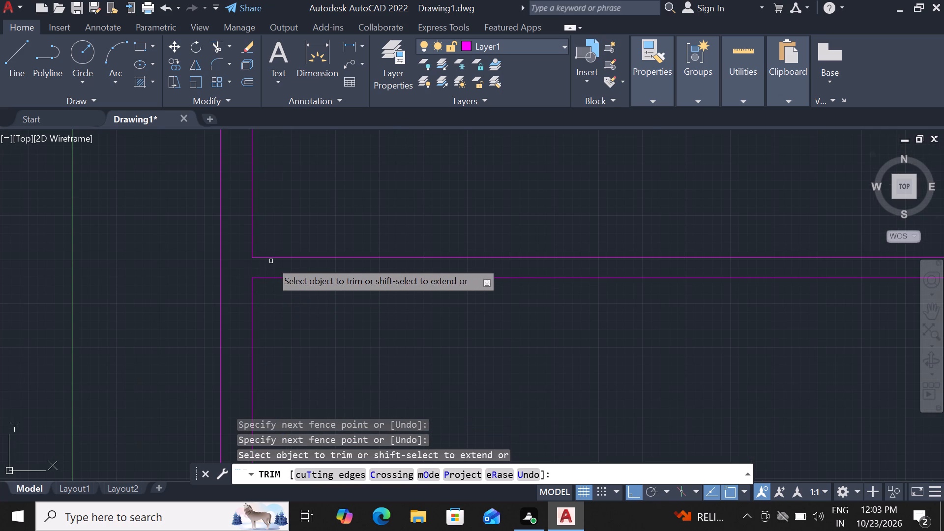
{"action": "scroll", "coordinate": [264, 308], "scroll_direction": "down", "scroll_amount": 2}
{"action": "scroll", "coordinate": [250, 303], "scroll_direction": "up", "scroll_amount": 2}
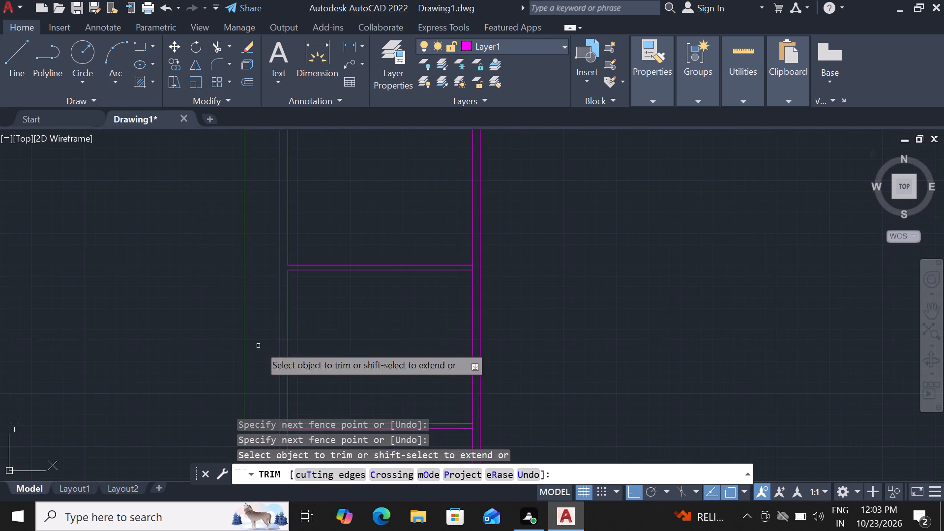
{"action": "scroll", "coordinate": [297, 285], "scroll_direction": "down", "scroll_amount": 2}
{"action": "scroll", "coordinate": [325, 387], "scroll_direction": "up", "scroll_amount": 3}
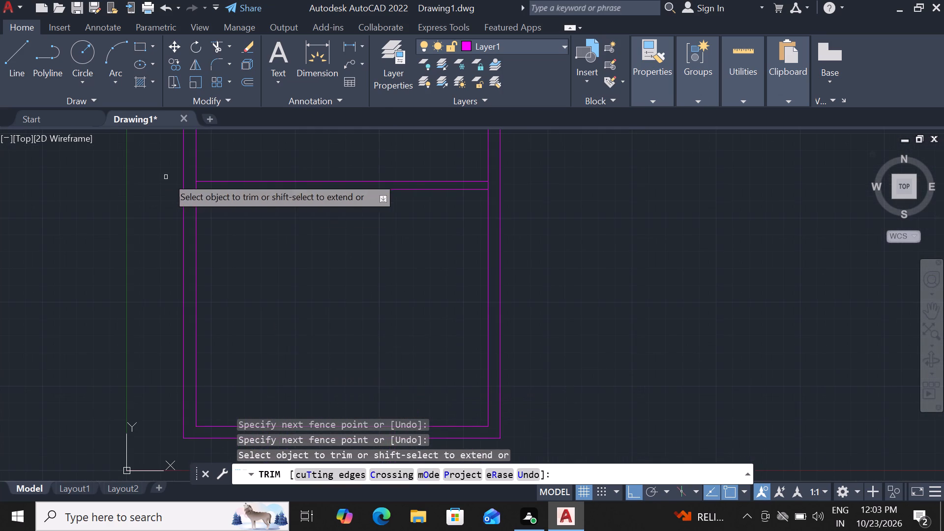
{"action": "scroll", "coordinate": [191, 173], "scroll_direction": "up", "scroll_amount": 2}
{"action": "left_click", "coordinate": [192, 197]}
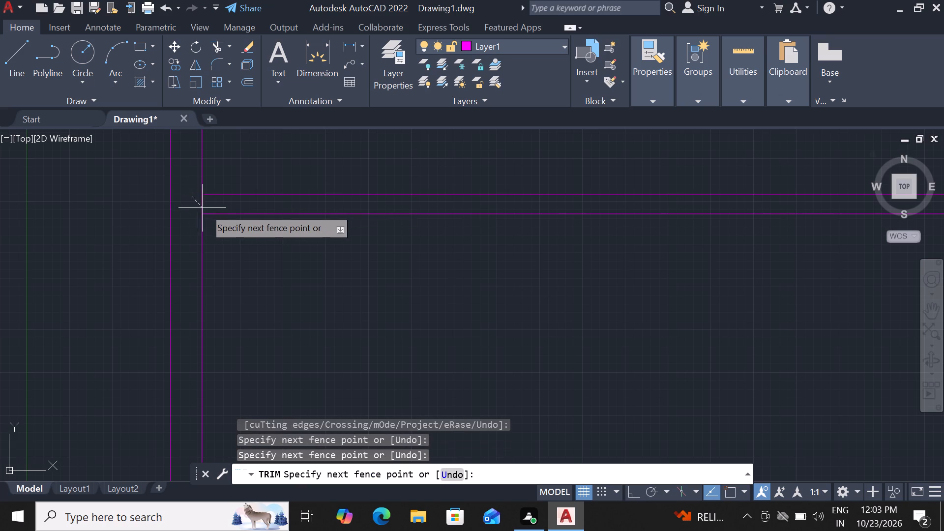
{"action": "left_click", "coordinate": [224, 208]}
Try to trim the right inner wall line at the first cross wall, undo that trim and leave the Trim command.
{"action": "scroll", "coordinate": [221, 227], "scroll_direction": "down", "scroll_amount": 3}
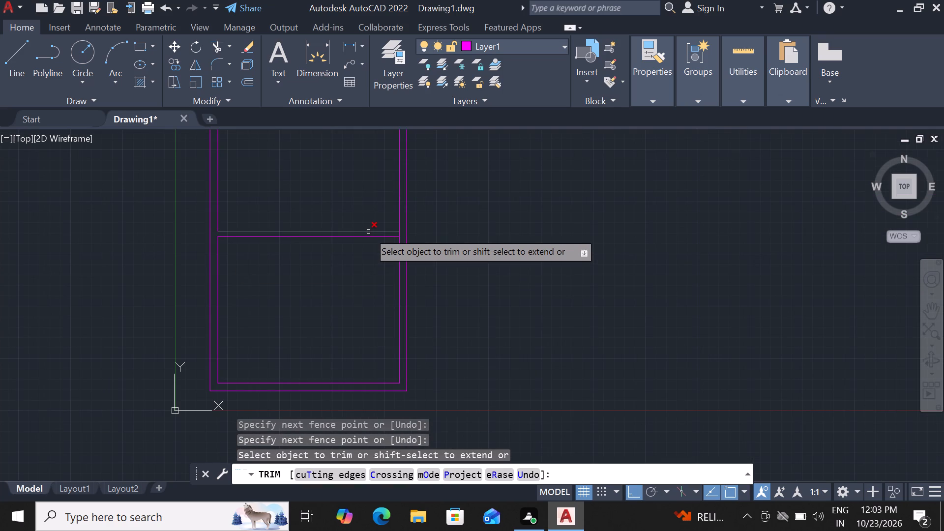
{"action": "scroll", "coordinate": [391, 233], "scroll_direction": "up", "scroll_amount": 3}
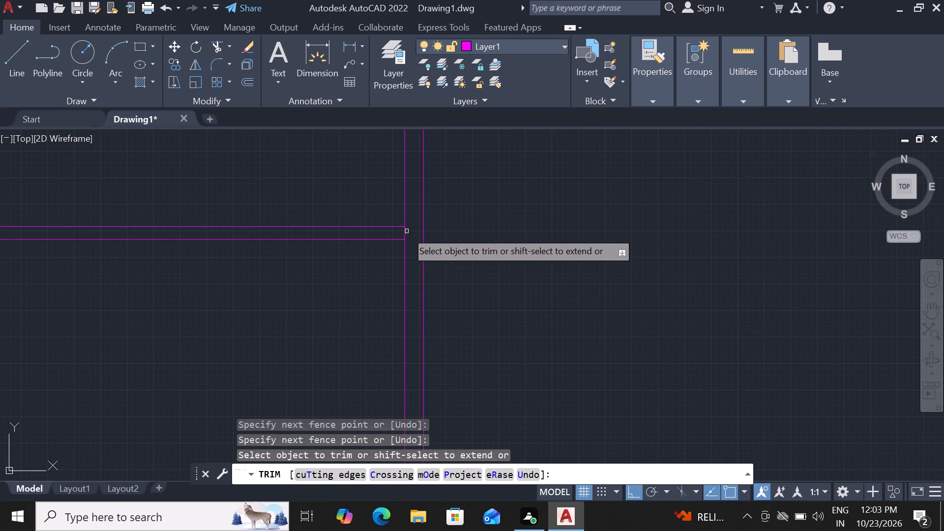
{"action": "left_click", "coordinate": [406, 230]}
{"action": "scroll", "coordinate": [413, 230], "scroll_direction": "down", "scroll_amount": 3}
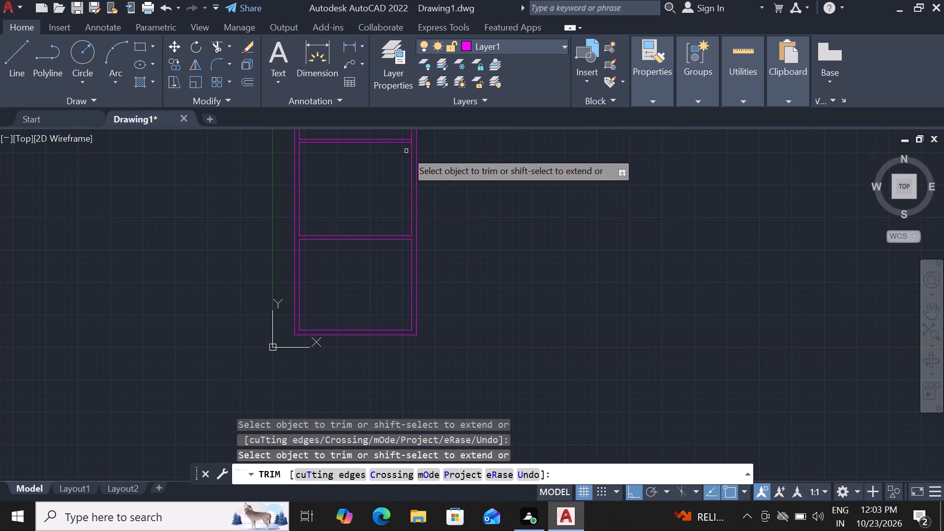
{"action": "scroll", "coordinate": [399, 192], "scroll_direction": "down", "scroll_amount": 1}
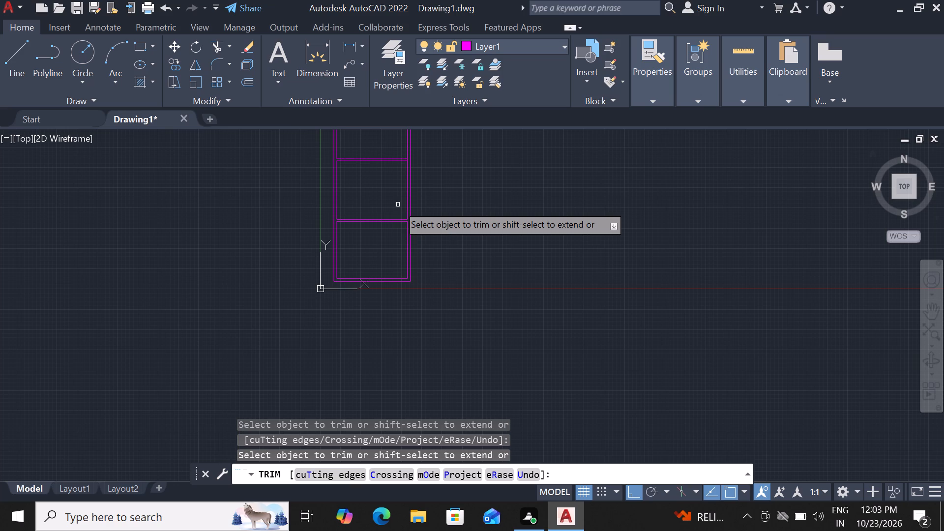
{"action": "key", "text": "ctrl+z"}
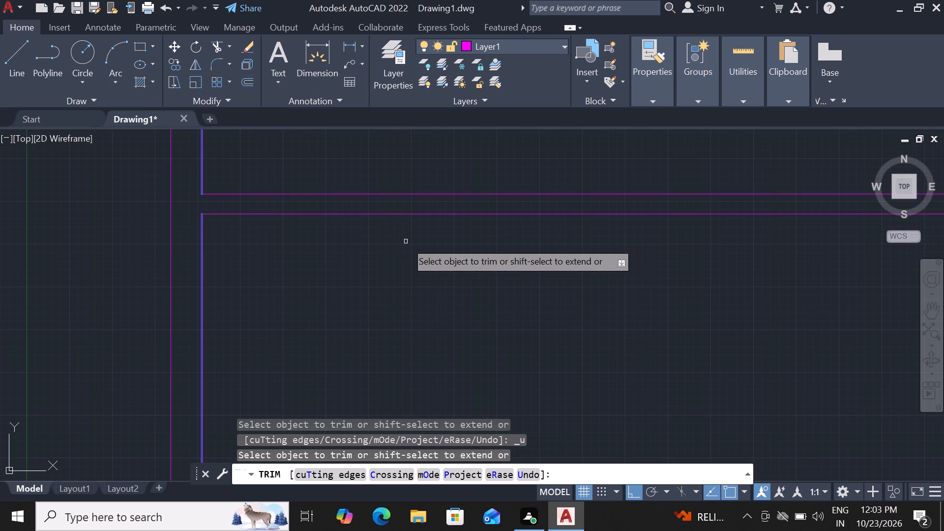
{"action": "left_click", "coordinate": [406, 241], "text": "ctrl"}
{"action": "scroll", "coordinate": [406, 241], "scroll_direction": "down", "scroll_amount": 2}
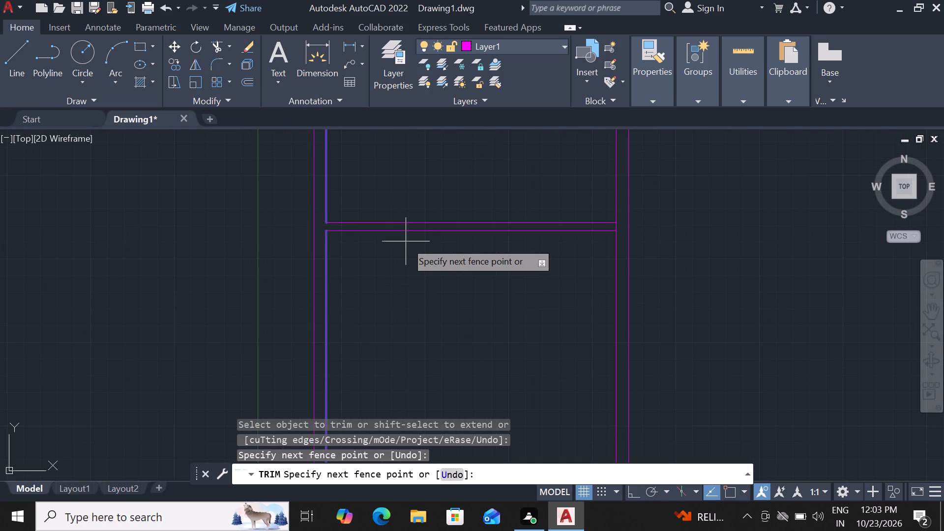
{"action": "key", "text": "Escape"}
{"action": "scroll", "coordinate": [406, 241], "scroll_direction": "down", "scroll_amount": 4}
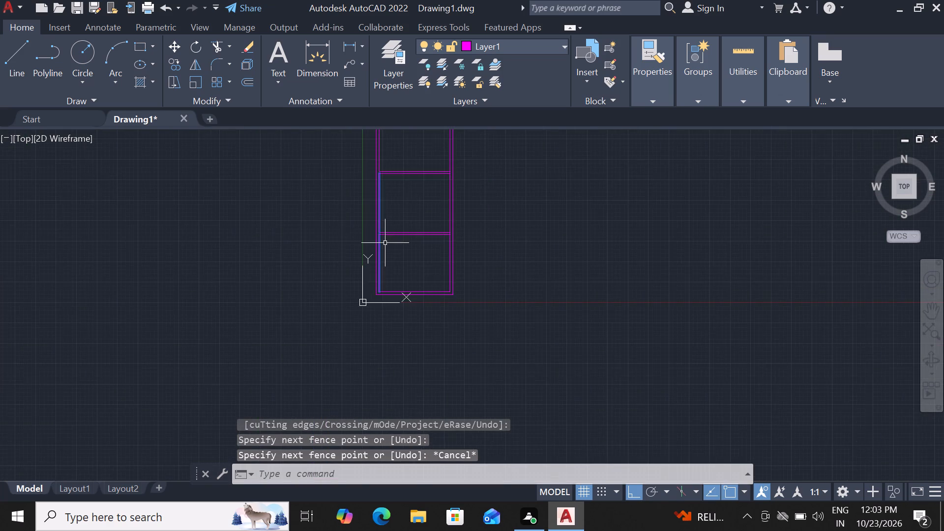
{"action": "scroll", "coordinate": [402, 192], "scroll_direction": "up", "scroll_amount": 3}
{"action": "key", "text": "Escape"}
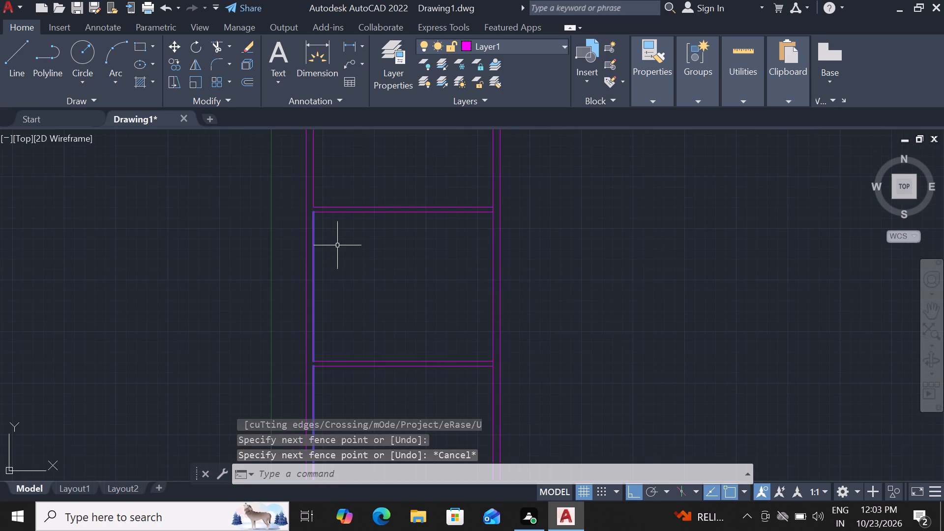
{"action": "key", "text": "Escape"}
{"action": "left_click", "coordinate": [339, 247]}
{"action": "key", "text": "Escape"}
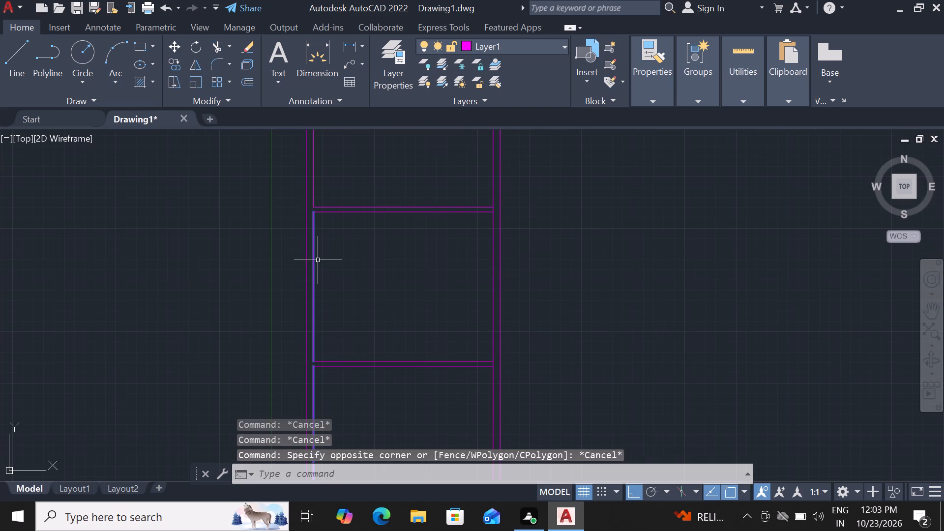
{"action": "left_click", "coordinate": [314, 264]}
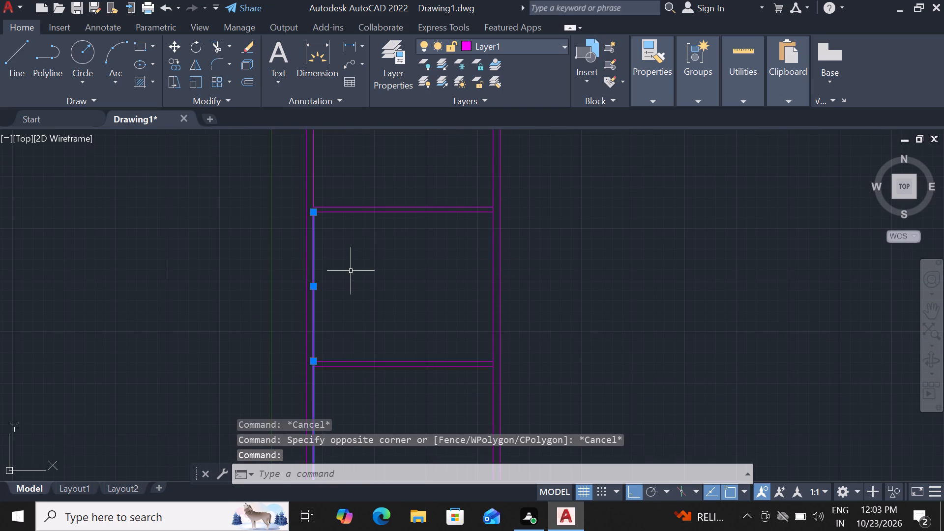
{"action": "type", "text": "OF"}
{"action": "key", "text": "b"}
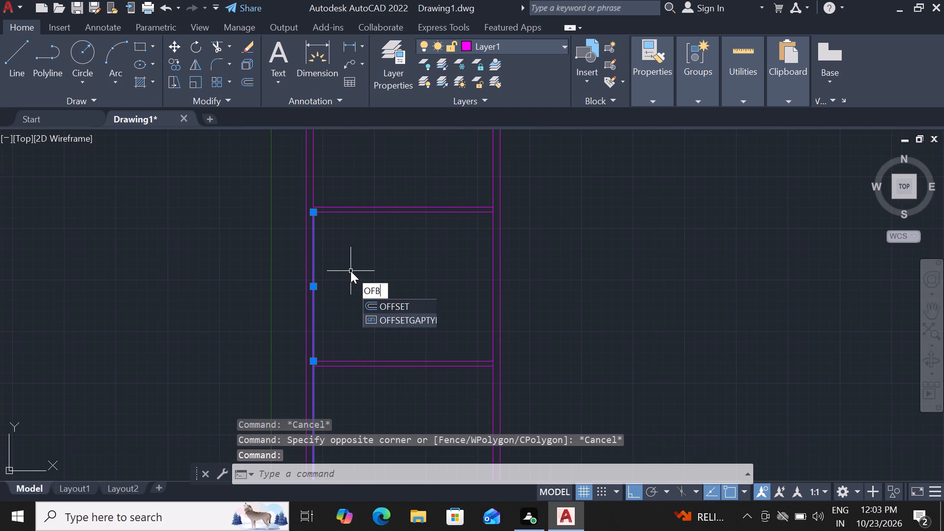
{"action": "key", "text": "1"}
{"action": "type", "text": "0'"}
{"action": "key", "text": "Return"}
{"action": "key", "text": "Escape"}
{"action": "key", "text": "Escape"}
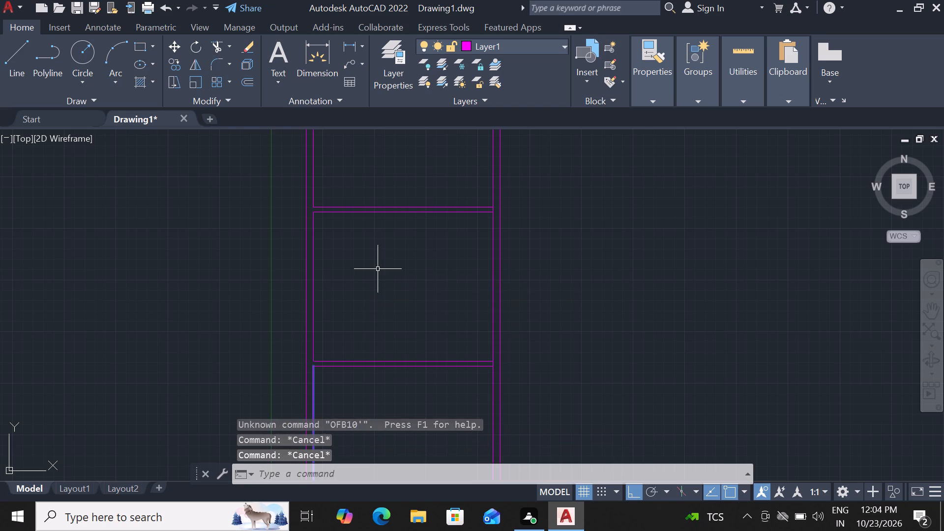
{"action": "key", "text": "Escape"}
Offset the middle room's left inner wall line 10' to the right to place the vertical partition's first line.
{"action": "key", "text": "o"}
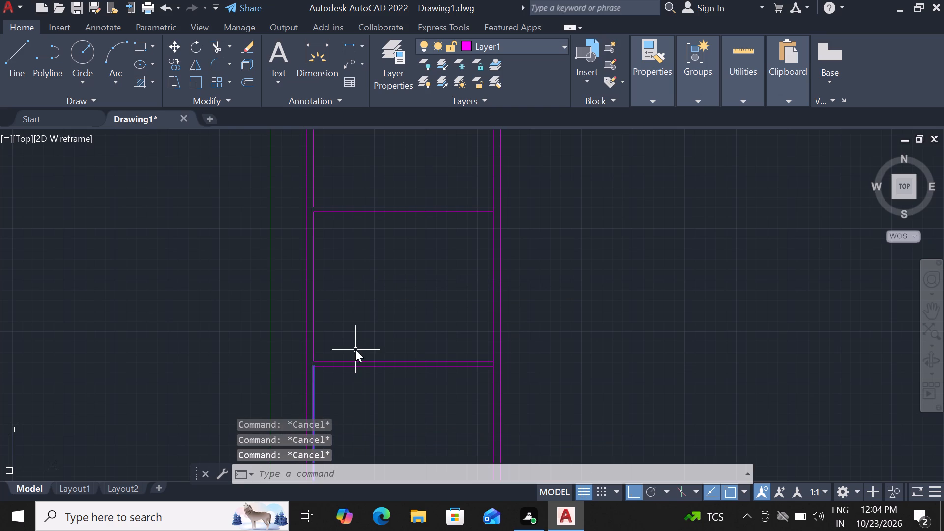
{"action": "type", "text": "F 1"}
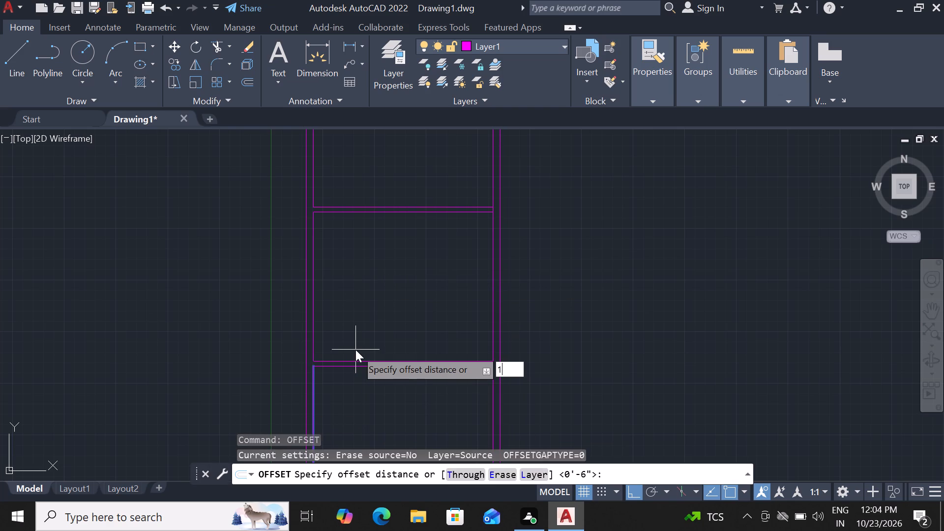
{"action": "type", "text": "0'"}
{"action": "key", "text": "Return"}
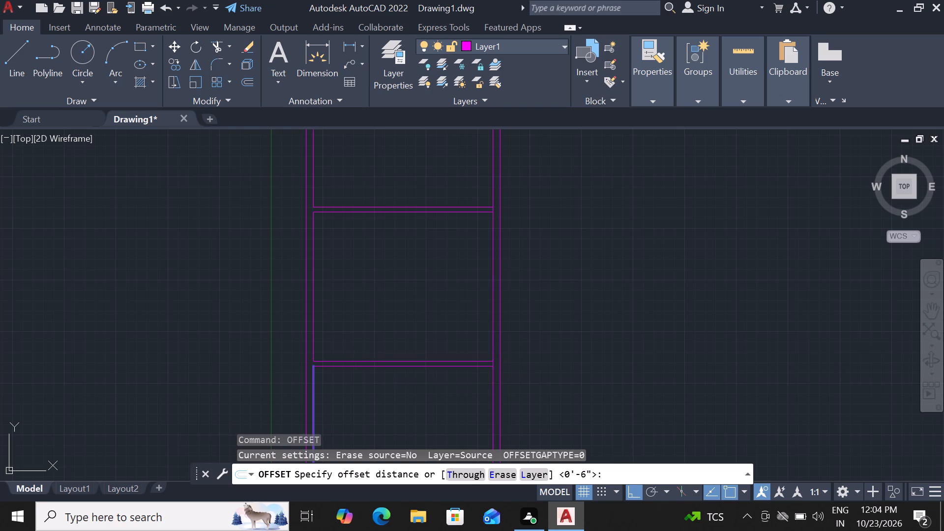
{"action": "left_click", "coordinate": [315, 255]}
{"action": "left_click", "coordinate": [385, 254]}
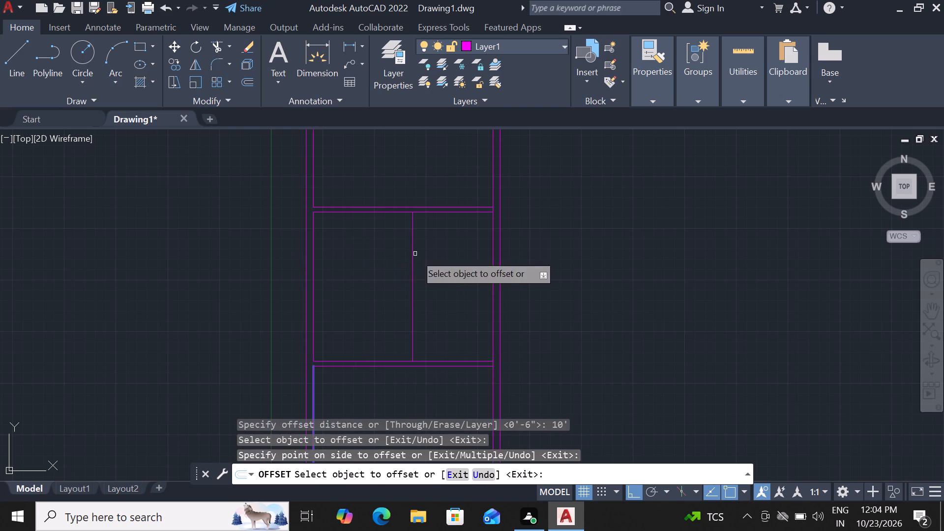
{"action": "key", "text": "Escape"}
Offset the middle room's vertical partition line 6" to the right to give the partition its thickness.
{"action": "left_click", "coordinate": [411, 257]}
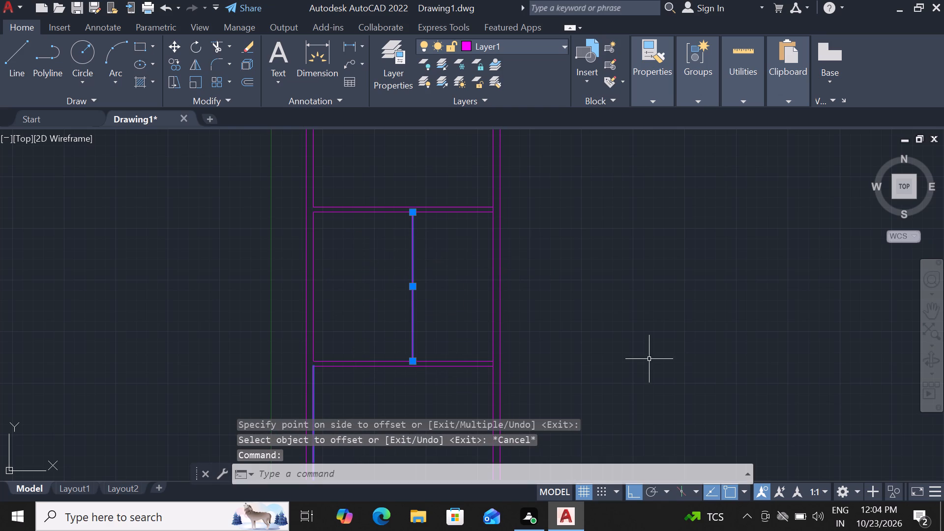
{"action": "type", "text": "OF"}
{"action": "key", "text": "space"}
{"action": "key", "text": "6"}
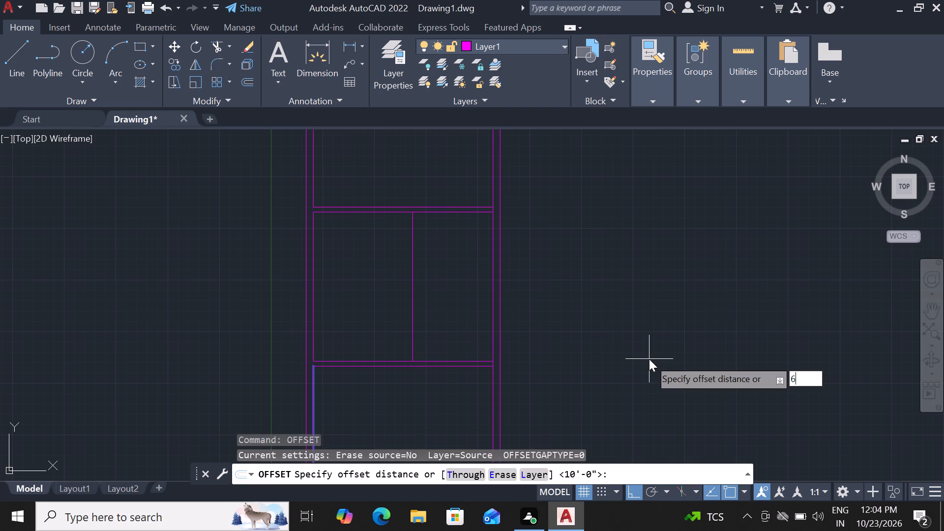
{"action": "key", "text": "shift+quotedbl"}
{"action": "key", "text": "Return"}
{"action": "left_click", "coordinate": [675, 355]}
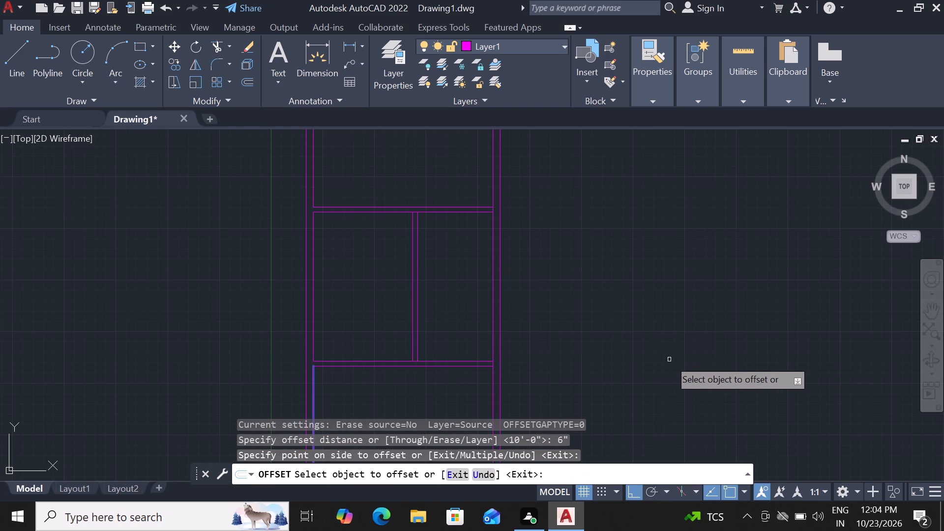
{"action": "scroll", "coordinate": [669, 359], "scroll_direction": "down", "scroll_amount": 1}
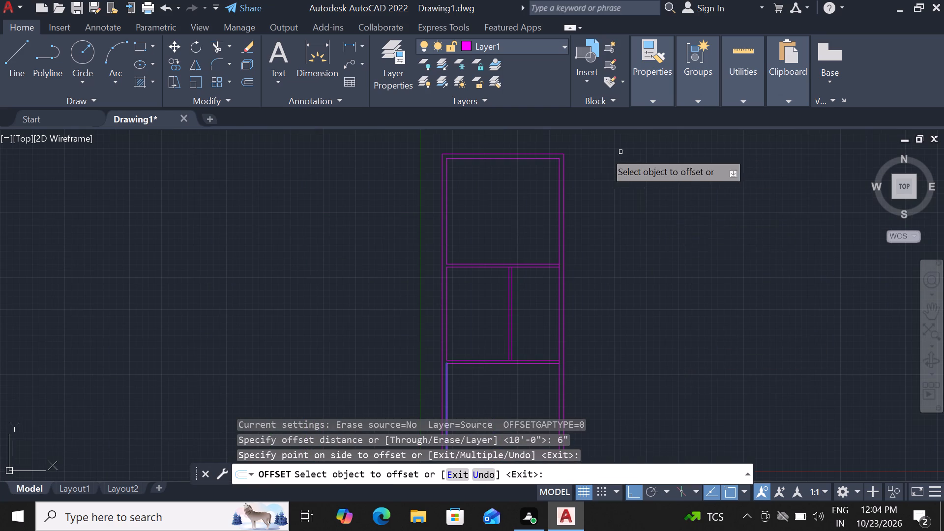
{"action": "scroll", "coordinate": [549, 151], "scroll_direction": "up", "scroll_amount": 2}
{"action": "key", "text": "Escape"}
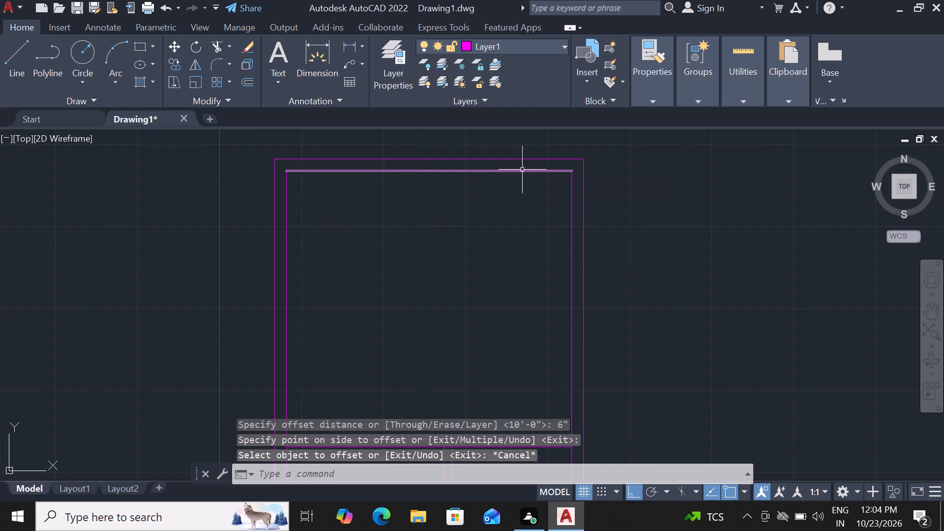
Offset the inner rectangle's top line 10' downward to place the third cross wall's upper line.
{"action": "left_click", "coordinate": [520, 171]}
{"action": "type", "text": "OF"}
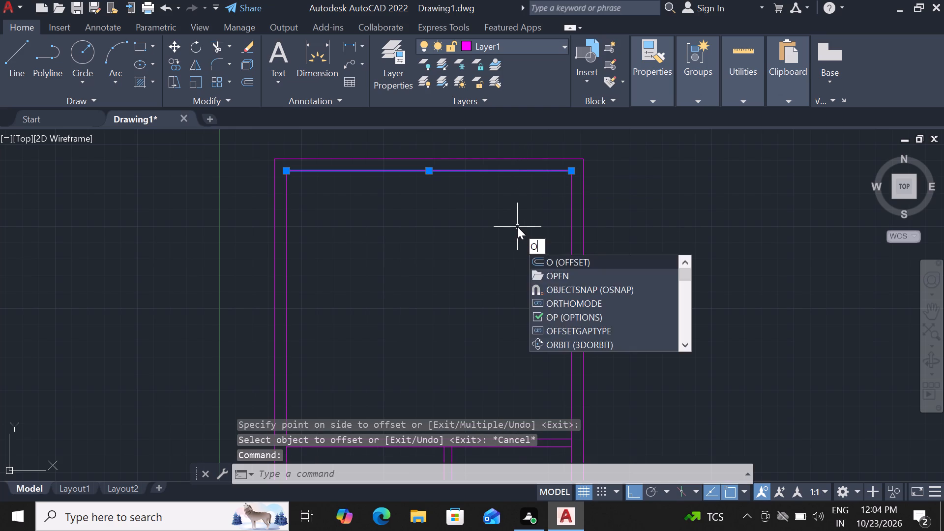
{"action": "key", "text": "space"}
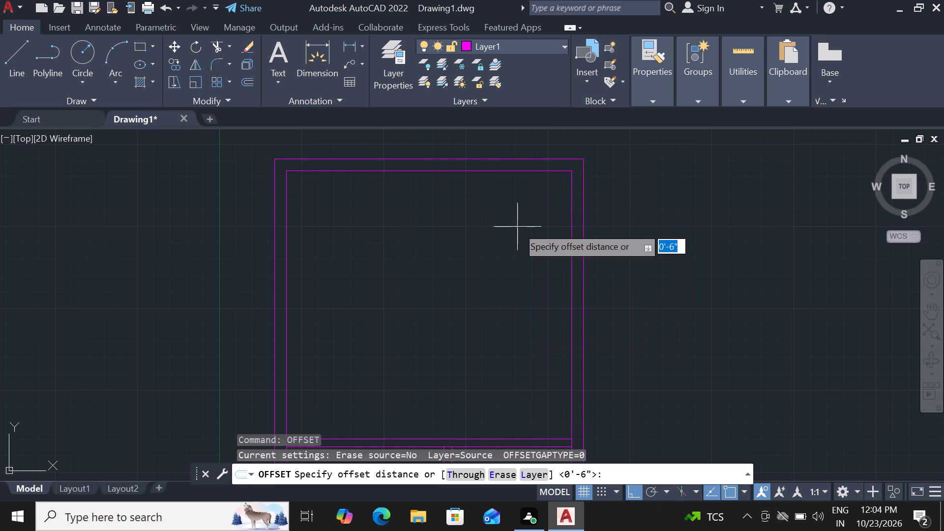
{"action": "key", "text": "1"}
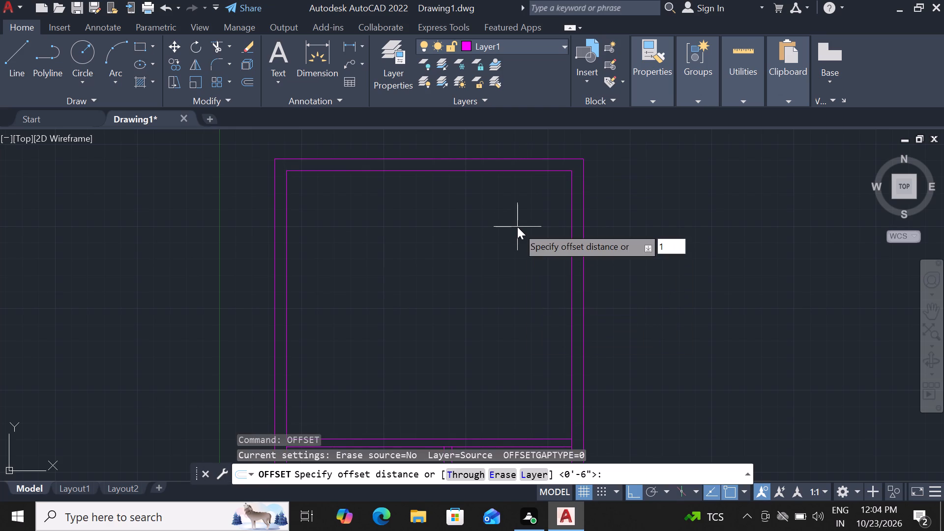
{"action": "type", "text": "0'"}
{"action": "key", "text": "Return"}
{"action": "left_click", "coordinate": [516, 262]}
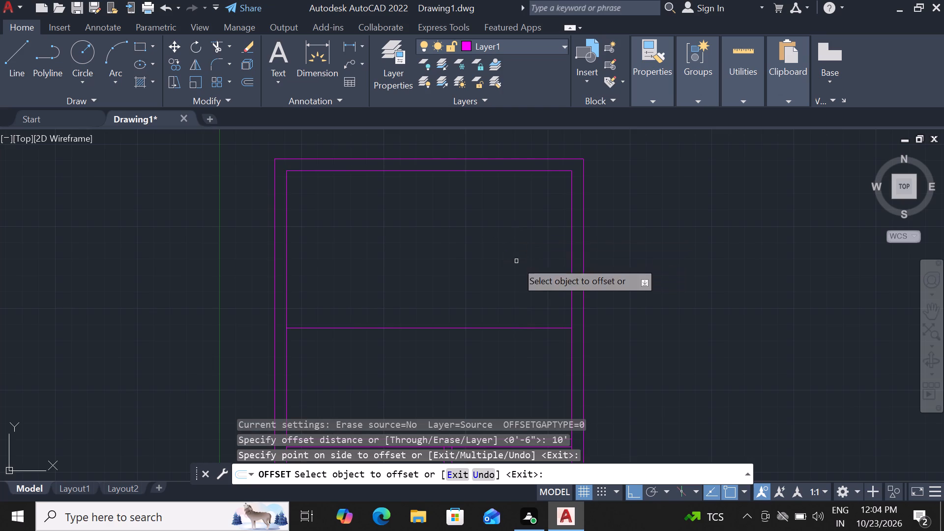
{"action": "scroll", "coordinate": [514, 179], "scroll_direction": "down", "scroll_amount": 2}
{"action": "scroll", "coordinate": [476, 296], "scroll_direction": "up", "scroll_amount": 2}
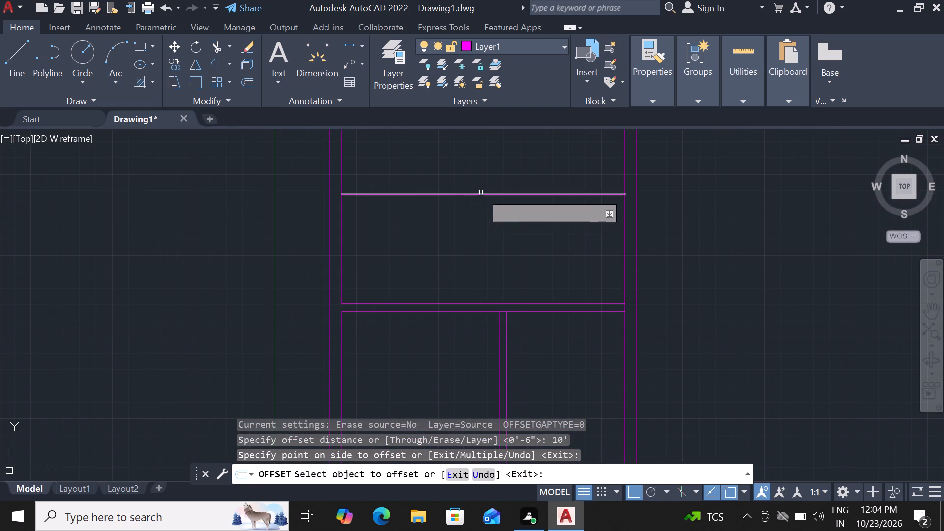
{"action": "key", "text": "Escape"}
Offset the third cross wall's upper line 6" downward to give that partition its thickness.
{"action": "left_click", "coordinate": [499, 192]}
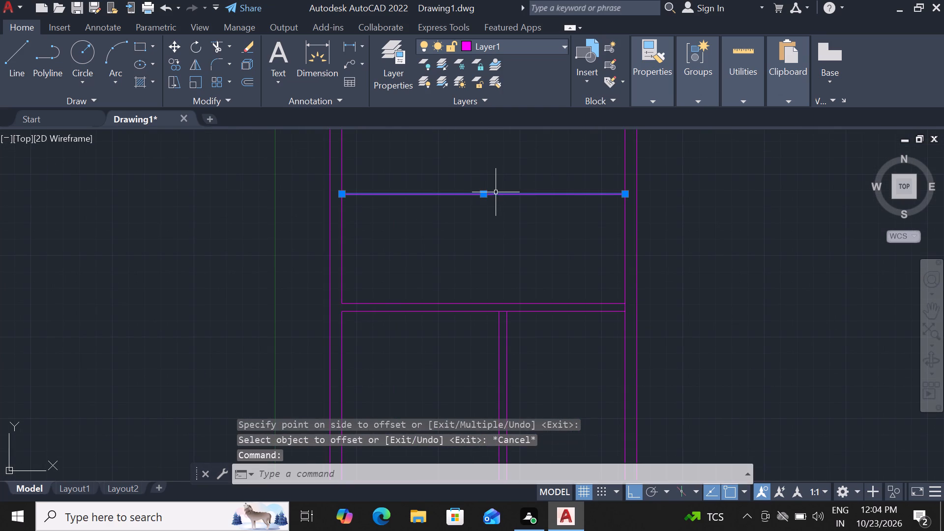
{"action": "type", "text": "OF 6"}
{"action": "key", "text": "shift+quotedbl"}
{"action": "key", "text": "Return"}
{"action": "left_click", "coordinate": [455, 259]}
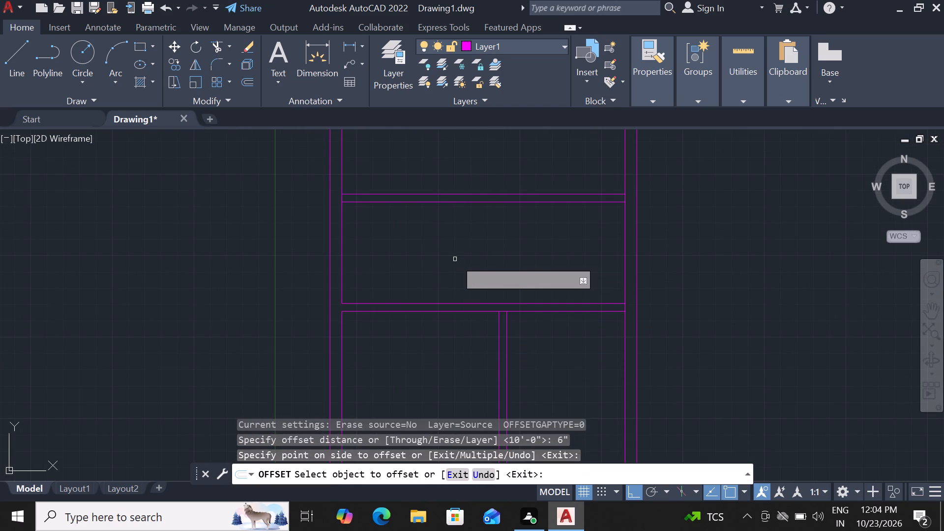
{"action": "key", "text": "Escape"}
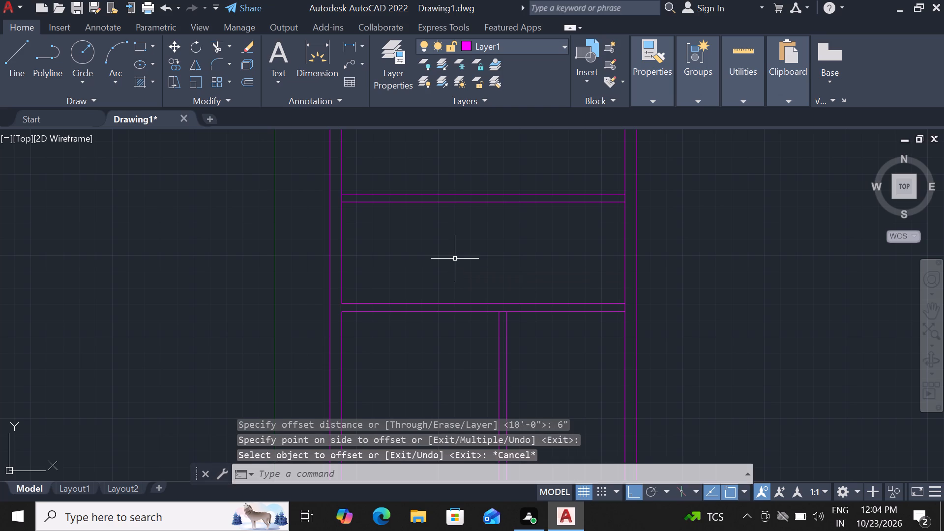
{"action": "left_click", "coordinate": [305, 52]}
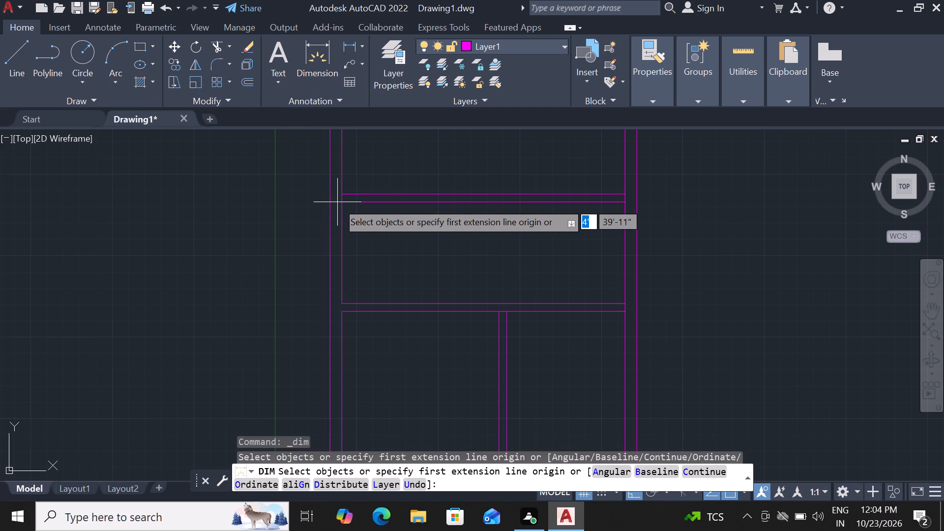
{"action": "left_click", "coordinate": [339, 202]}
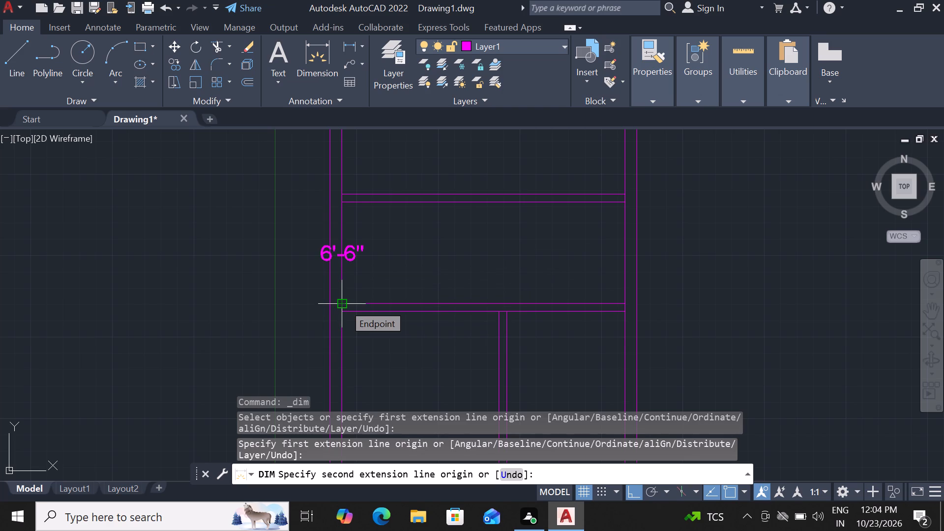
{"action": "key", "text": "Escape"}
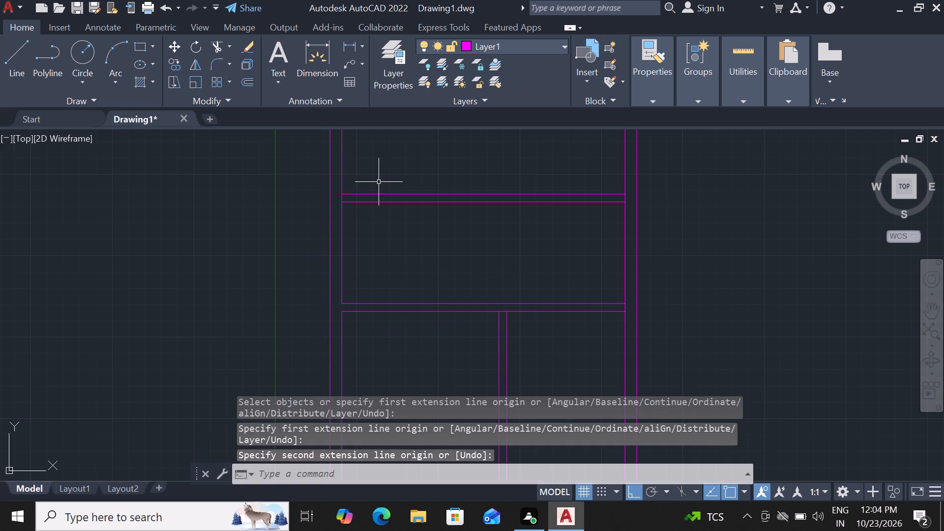
Trim the left and right inner wall lines between the third cross wall's two lines to open both junctions.
{"action": "type", "text": "TR"}
{"action": "key", "text": "space"}
{"action": "key", "text": "space"}
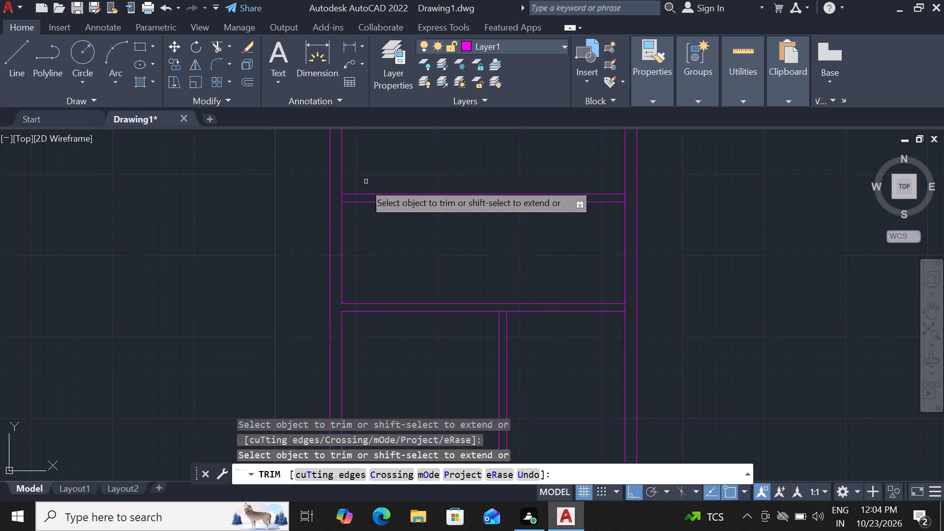
{"action": "scroll", "coordinate": [362, 184], "scroll_direction": "up", "scroll_amount": 2}
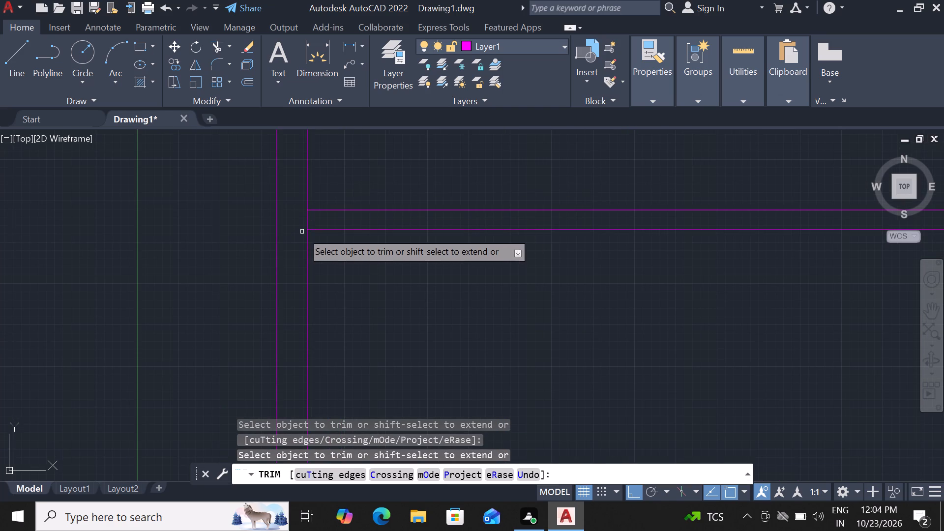
{"action": "left_click", "coordinate": [302, 222]}
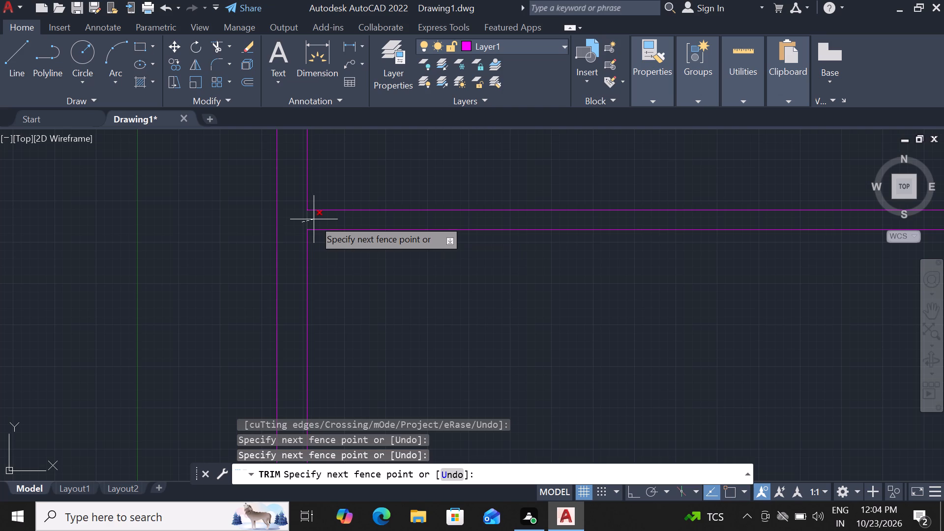
{"action": "left_click", "coordinate": [314, 219]}
{"action": "scroll", "coordinate": [314, 219], "scroll_direction": "down", "scroll_amount": 4}
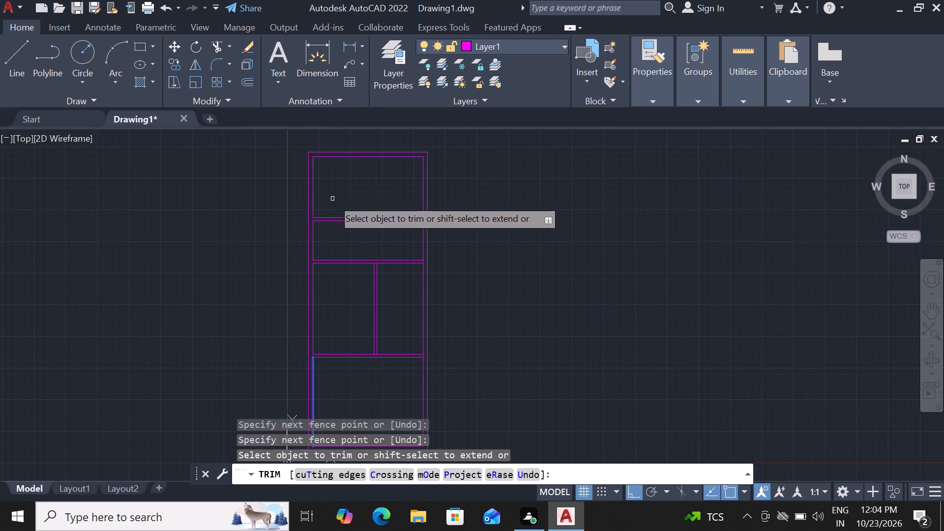
{"action": "scroll", "coordinate": [381, 204], "scroll_direction": "up", "scroll_amount": 3}
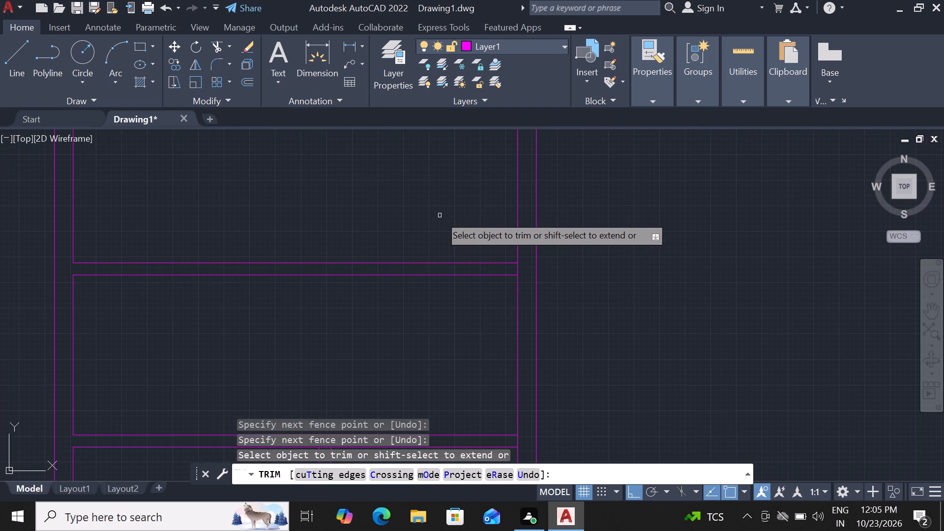
{"action": "scroll", "coordinate": [445, 219], "scroll_direction": "up", "scroll_amount": 2}
{"action": "scroll", "coordinate": [464, 237], "scroll_direction": "down", "scroll_amount": 3}
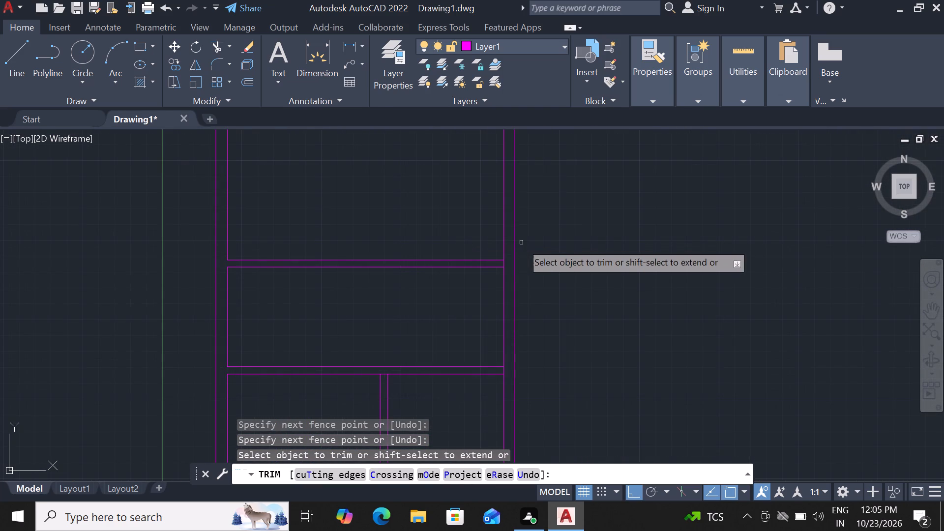
{"action": "scroll", "coordinate": [507, 265], "scroll_direction": "up", "scroll_amount": 2}
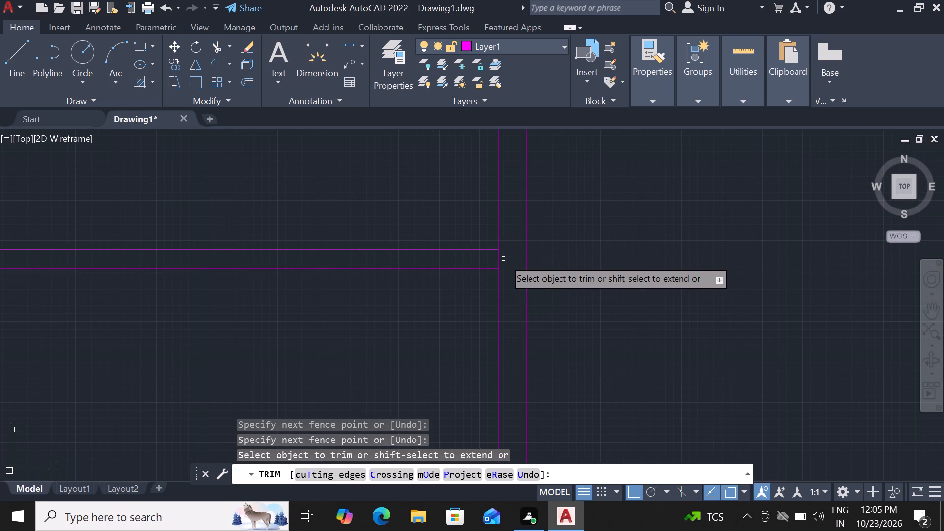
{"action": "left_click_drag", "start_coordinate": [503, 259], "coordinate": [498, 259]}
{"action": "left_click", "coordinate": [451, 264]}
Trim the cross-wall line segments at the upper and lower ends of the middle room's vertical partition to open both junctions.
{"action": "scroll", "coordinate": [463, 232], "scroll_direction": "down", "scroll_amount": 5}
{"action": "scroll", "coordinate": [470, 172], "scroll_direction": "down", "scroll_amount": 2}
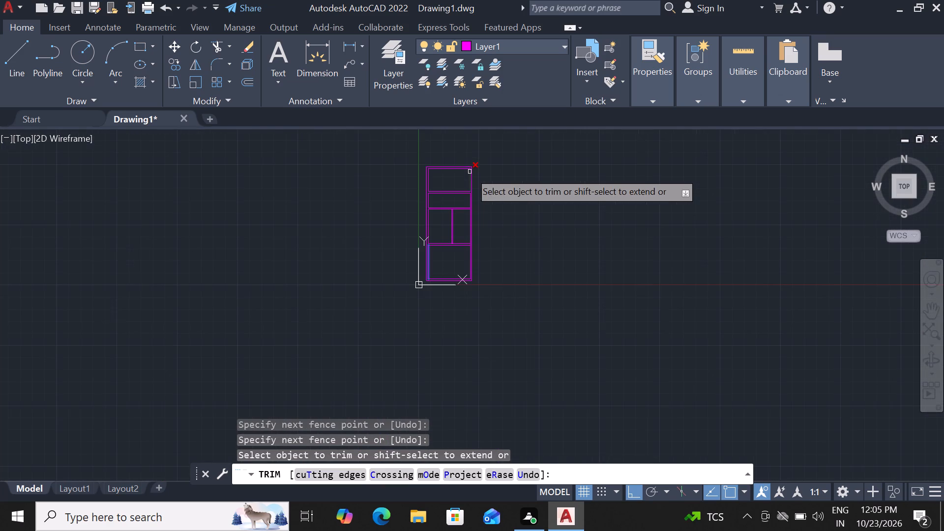
{"action": "scroll", "coordinate": [431, 242], "scroll_direction": "up", "scroll_amount": 2}
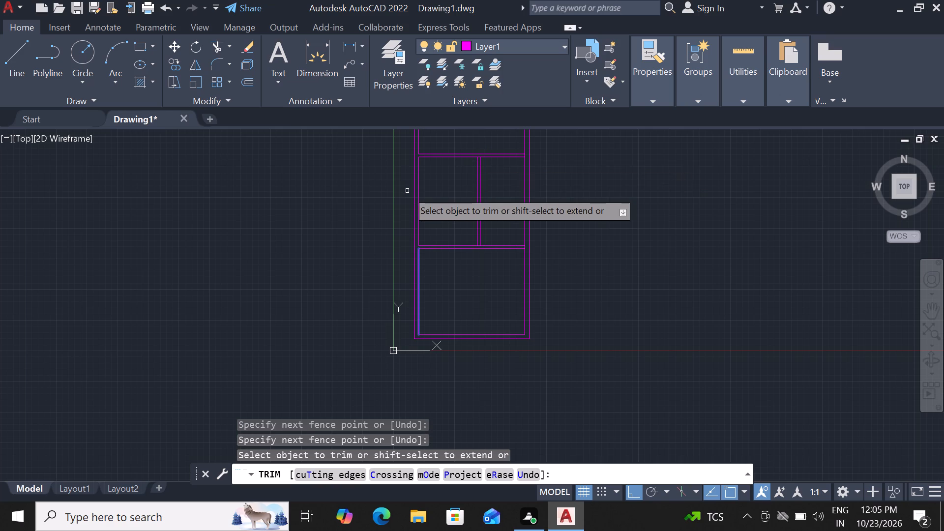
{"action": "scroll", "coordinate": [405, 201], "scroll_direction": "down", "scroll_amount": 2}
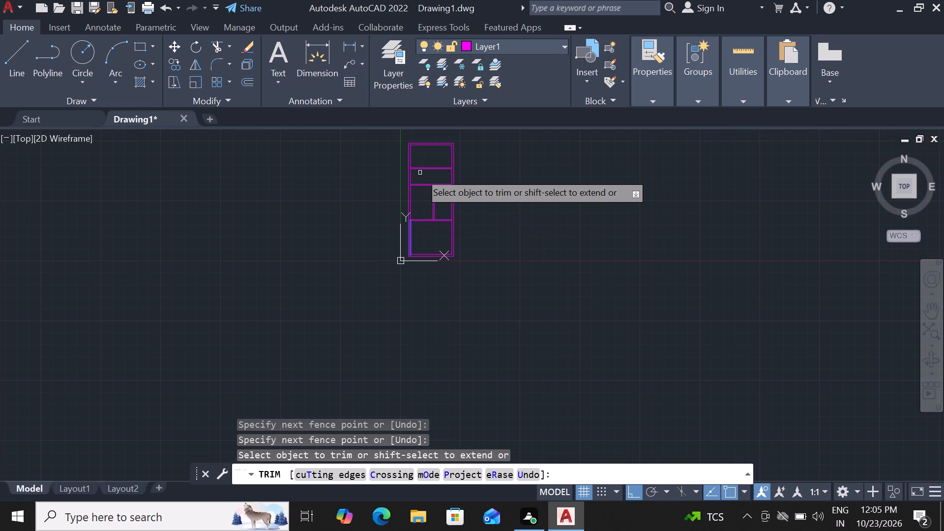
{"action": "scroll", "coordinate": [420, 173], "scroll_direction": "up", "scroll_amount": 1}
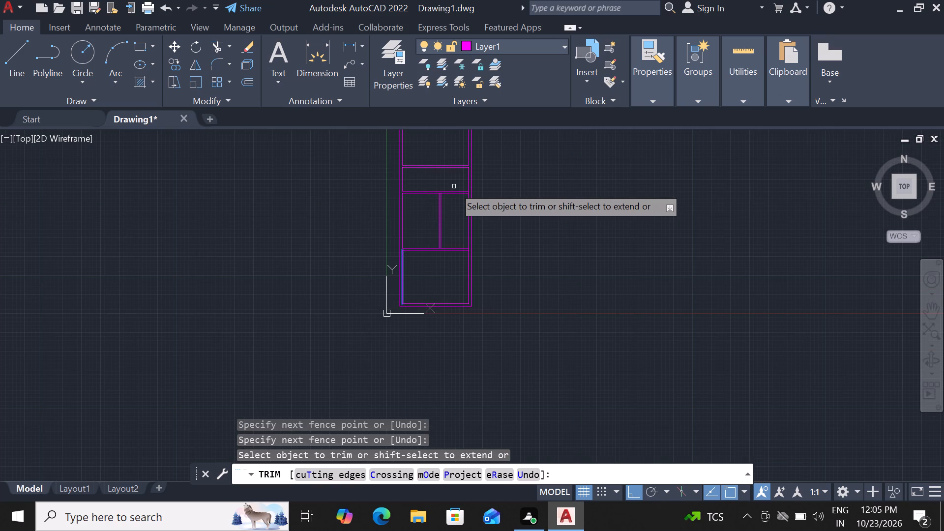
{"action": "scroll", "coordinate": [454, 186], "scroll_direction": "up", "scroll_amount": 3}
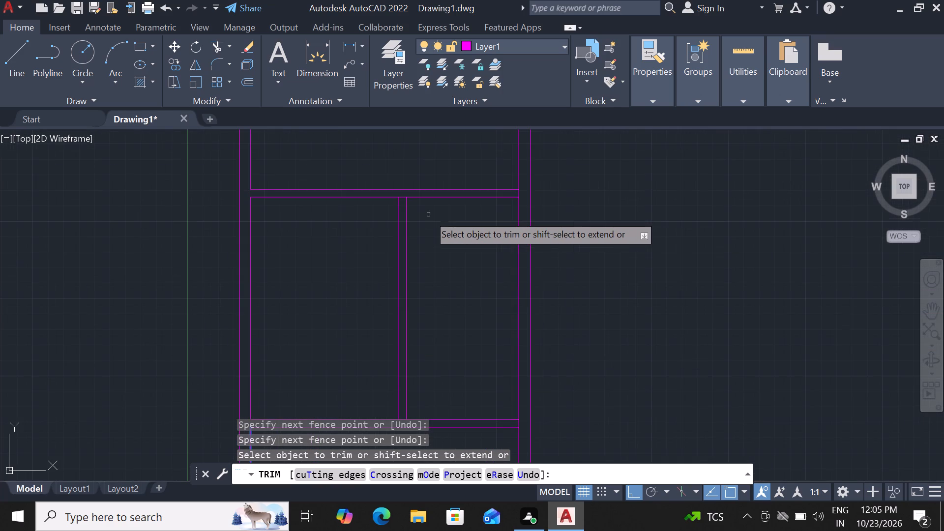
{"action": "scroll", "coordinate": [412, 197], "scroll_direction": "up", "scroll_amount": 2}
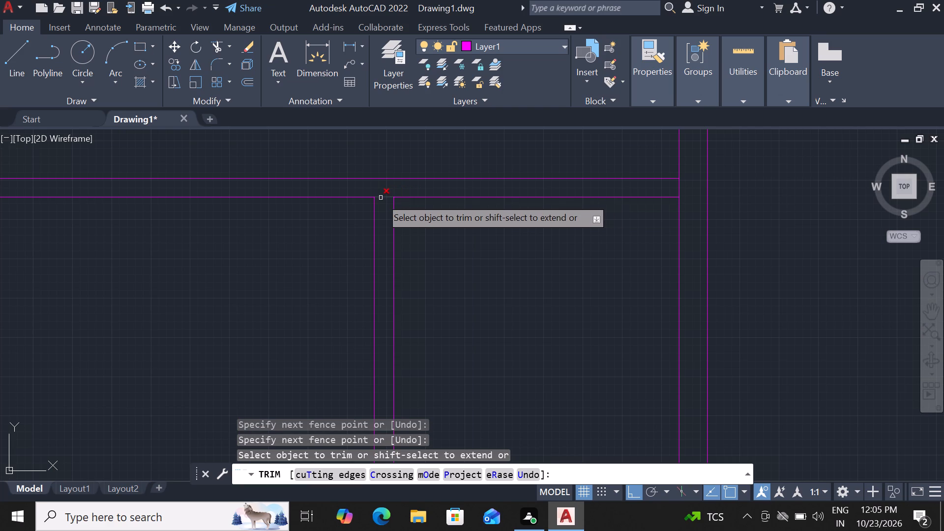
{"action": "left_click", "coordinate": [381, 198]}
{"action": "scroll", "coordinate": [401, 191], "scroll_direction": "down", "scroll_amount": 4}
{"action": "scroll", "coordinate": [394, 323], "scroll_direction": "down", "scroll_amount": 2}
{"action": "scroll", "coordinate": [404, 363], "scroll_direction": "up", "scroll_amount": 2}
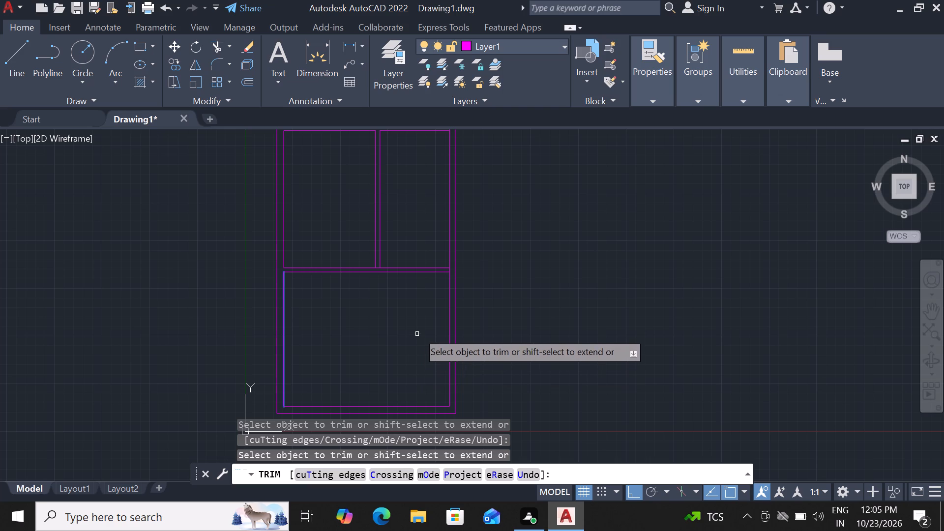
{"action": "scroll", "coordinate": [413, 257], "scroll_direction": "up", "scroll_amount": 3}
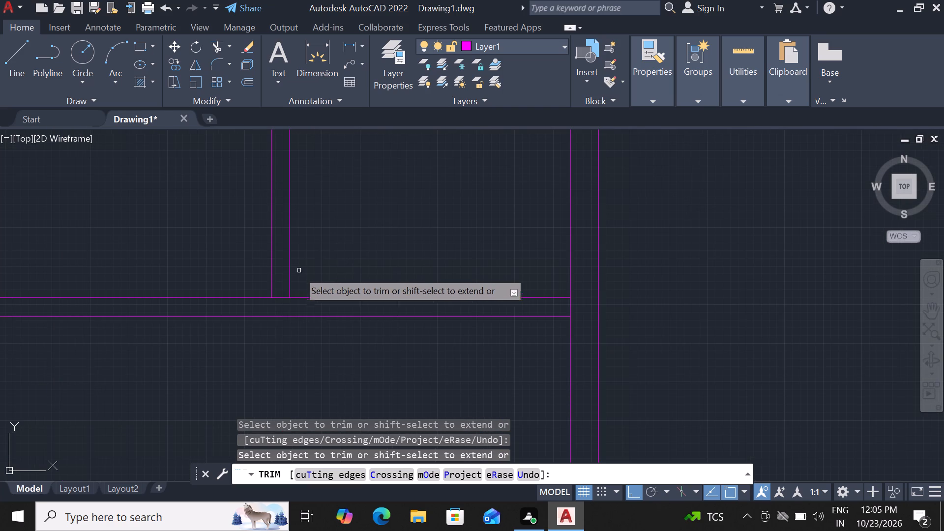
{"action": "left_click", "coordinate": [276, 298]}
Trim the right inner wall line where the lowest cross wall meets it.
{"action": "scroll", "coordinate": [385, 290], "scroll_direction": "down", "scroll_amount": 3}
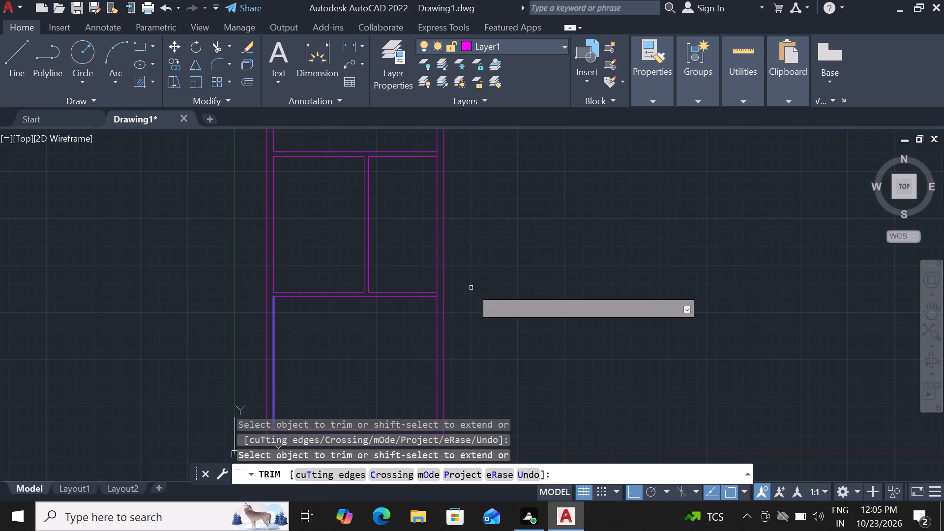
{"action": "scroll", "coordinate": [467, 287], "scroll_direction": "up", "scroll_amount": 3}
{"action": "left_click", "coordinate": [356, 314]}
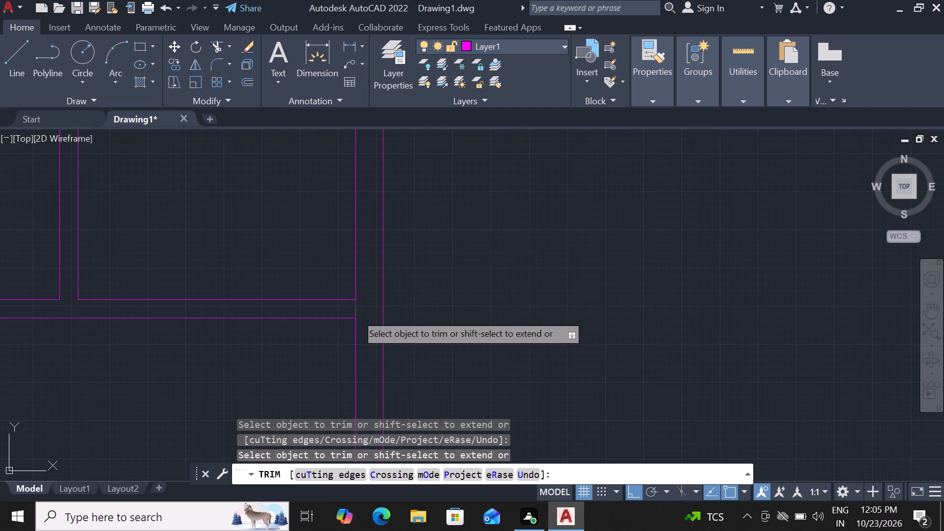
{"action": "scroll", "coordinate": [445, 300], "scroll_direction": "down", "scroll_amount": 7}
{"action": "scroll", "coordinate": [454, 300], "scroll_direction": "up", "scroll_amount": 1}
{"action": "key", "text": "Escape"}
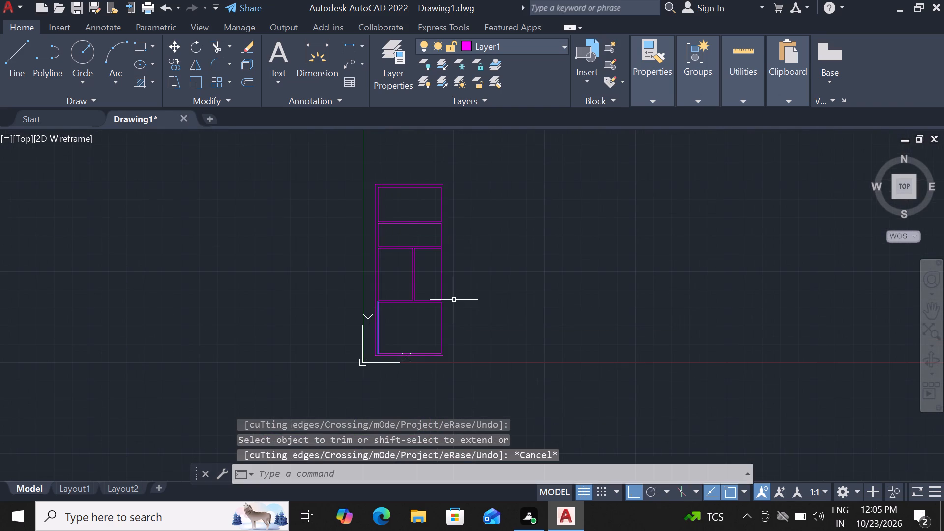
Offset the top room's left inner wall line 6' to the right to place that room's vertical partition.
{"action": "scroll", "coordinate": [405, 167], "scroll_direction": "up", "scroll_amount": 2}
{"action": "left_click", "coordinate": [330, 233]}
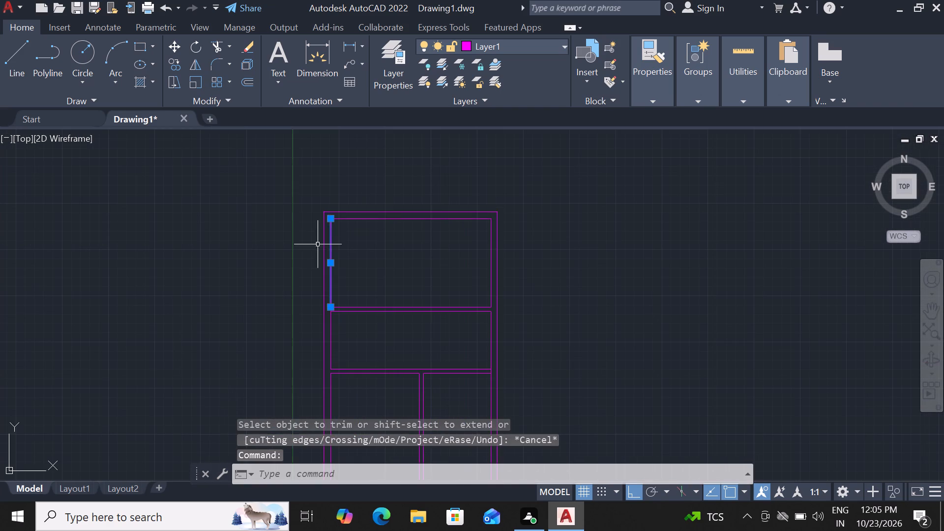
{"action": "key", "text": "o"}
{"action": "type", "text": "F"}
{"action": "key", "text": "space"}
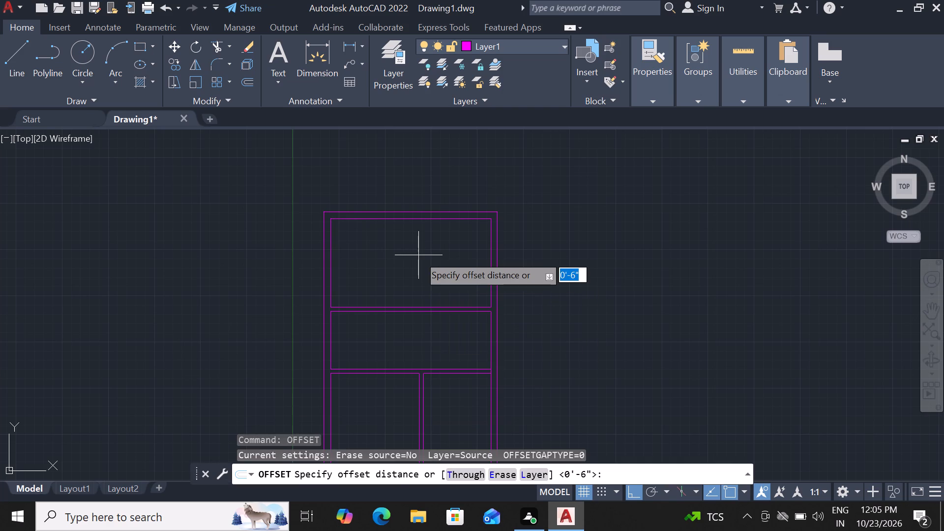
{"action": "type", "text": "6'"}
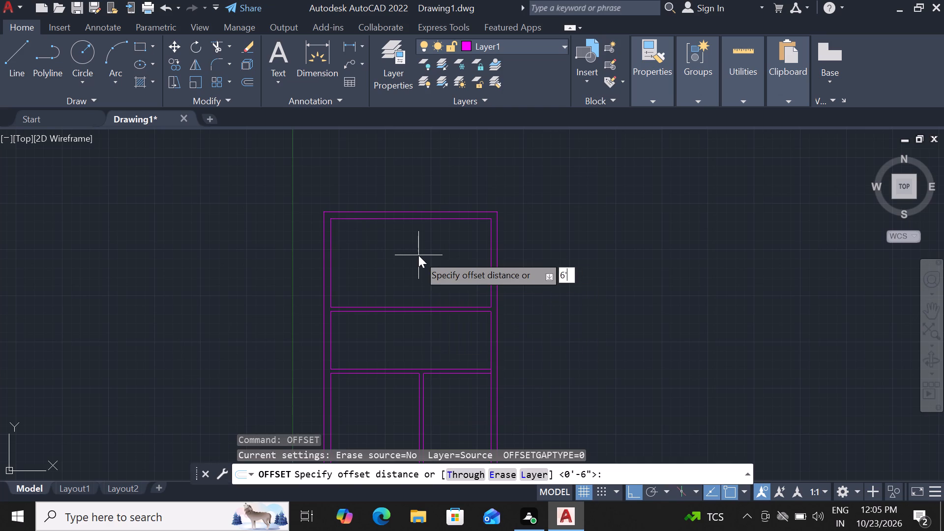
{"action": "key", "text": "Return"}
{"action": "left_click", "coordinate": [418, 255]}
{"action": "key", "text": "Escape"}
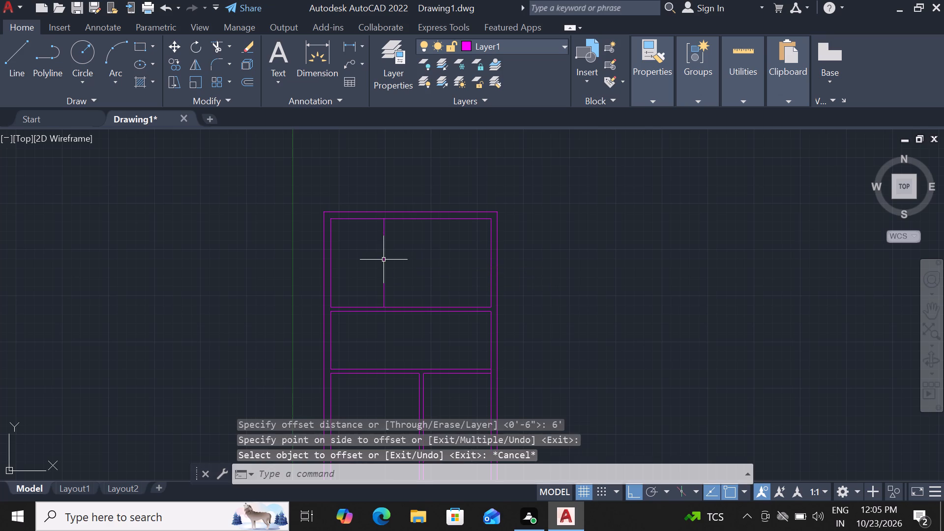
Offset the top room's new partition line 6" to the right to give the partition its thickness.
{"action": "left_click", "coordinate": [383, 260]}
{"action": "type", "text": "OF"}
{"action": "key", "text": "space"}
{"action": "key", "text": "6"}
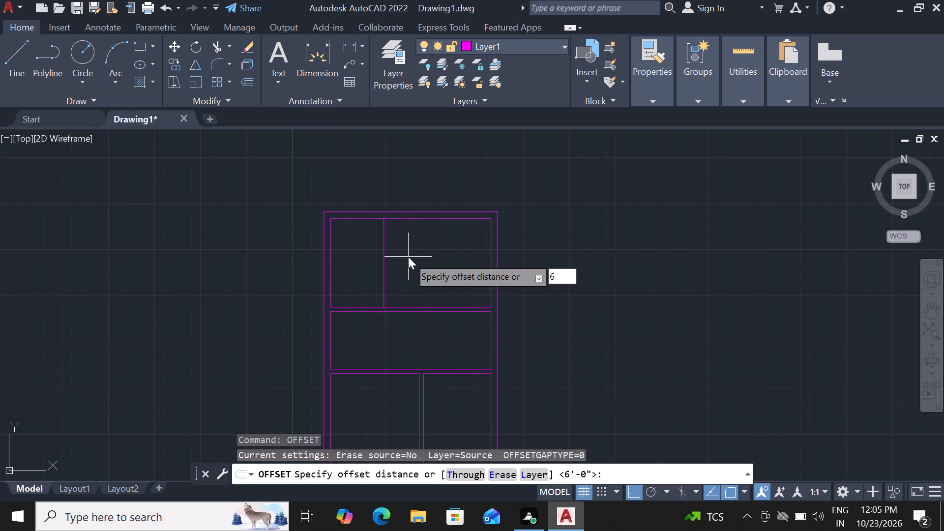
{"action": "key", "text": "shift+quotedbl"}
{"action": "key", "text": "Return"}
{"action": "left_click", "coordinate": [408, 257]}
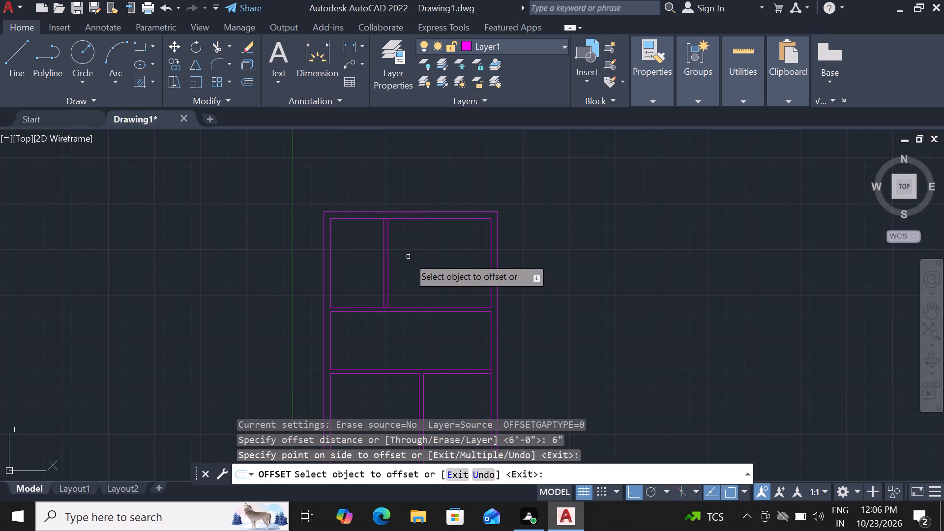
{"action": "key", "text": "Escape"}
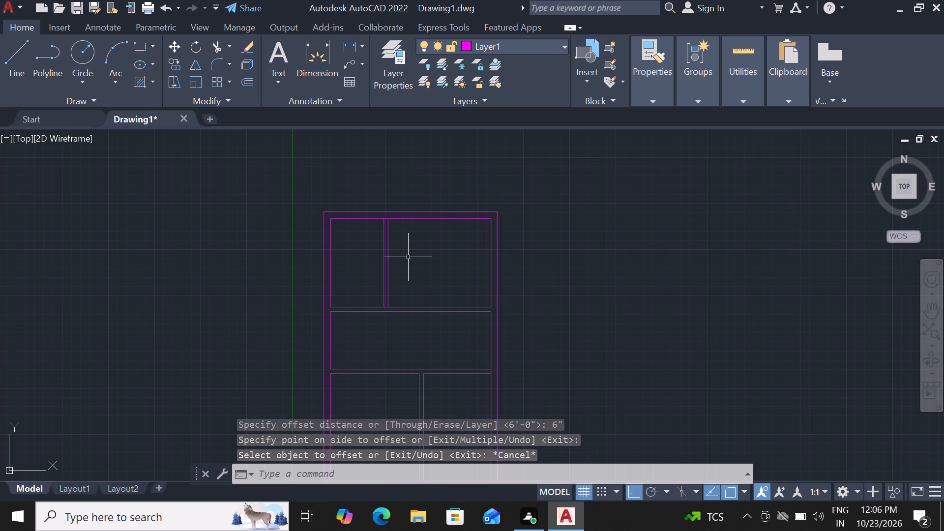
Trim the wall line segments between the top room's partition lines at both its lower and upper ends.
{"action": "type", "text": "TR"}
{"action": "key", "text": "space"}
{"action": "key", "text": "space"}
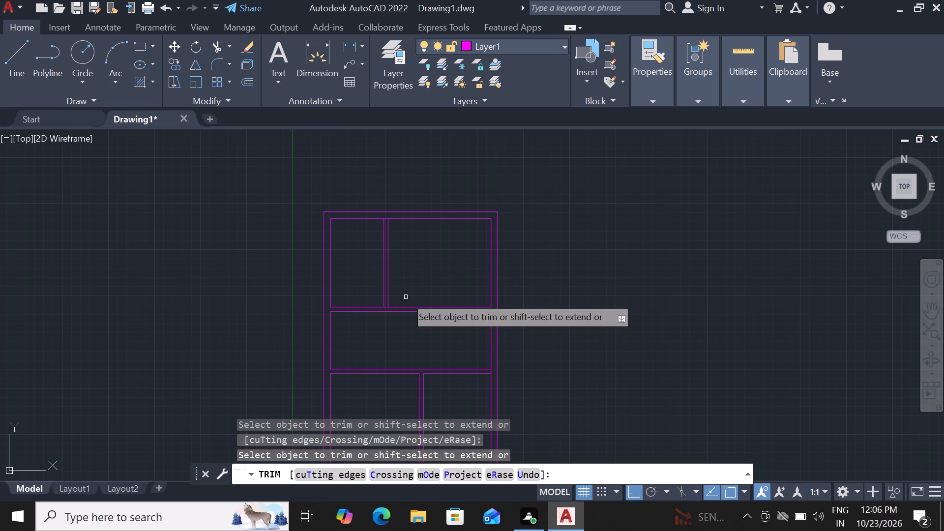
{"action": "scroll", "coordinate": [405, 297], "scroll_direction": "up", "scroll_amount": 2}
{"action": "scroll", "coordinate": [346, 314], "scroll_direction": "up", "scroll_amount": 2}
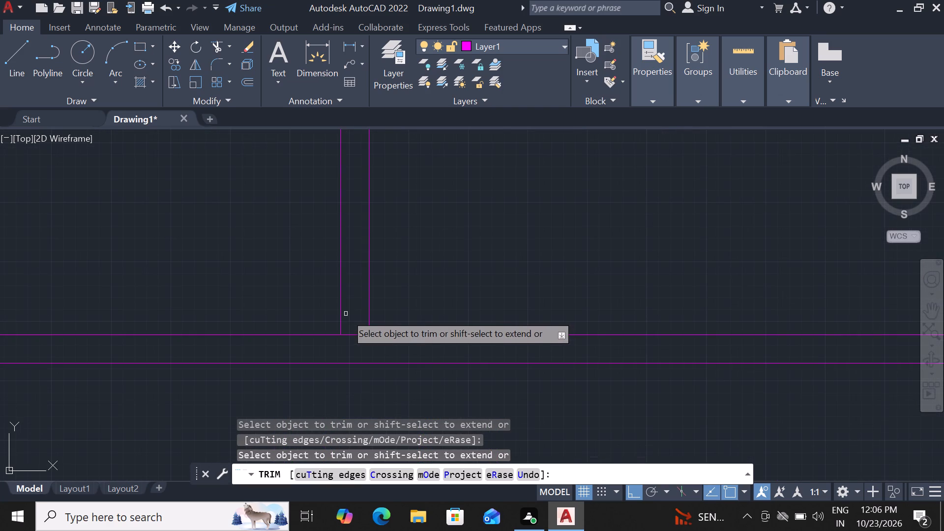
{"action": "left_click", "coordinate": [350, 331]}
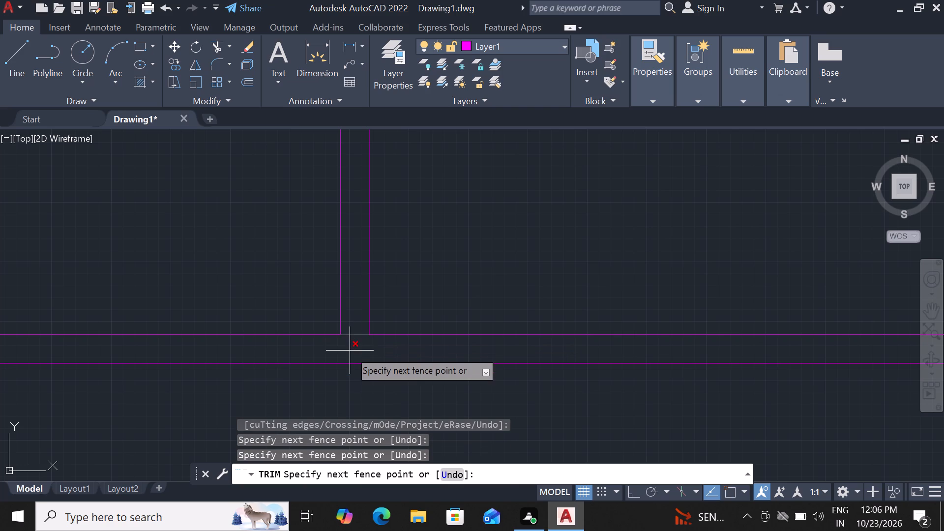
{"action": "left_click", "coordinate": [350, 351]}
{"action": "scroll", "coordinate": [361, 343], "scroll_direction": "down", "scroll_amount": 3}
{"action": "scroll", "coordinate": [352, 180], "scroll_direction": "up", "scroll_amount": 3}
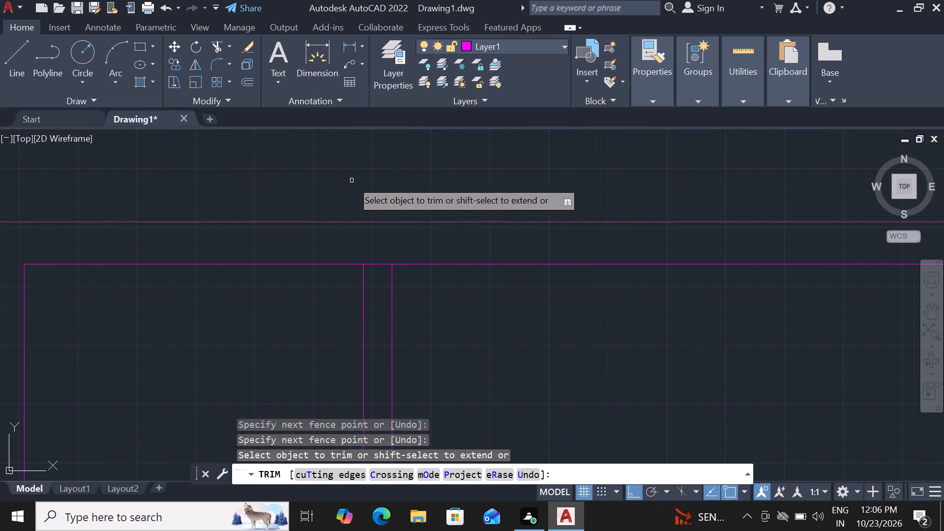
{"action": "left_click", "coordinate": [381, 262]}
{"action": "left_click", "coordinate": [381, 281]}
{"action": "scroll", "coordinate": [396, 255], "scroll_direction": "down", "scroll_amount": 4}
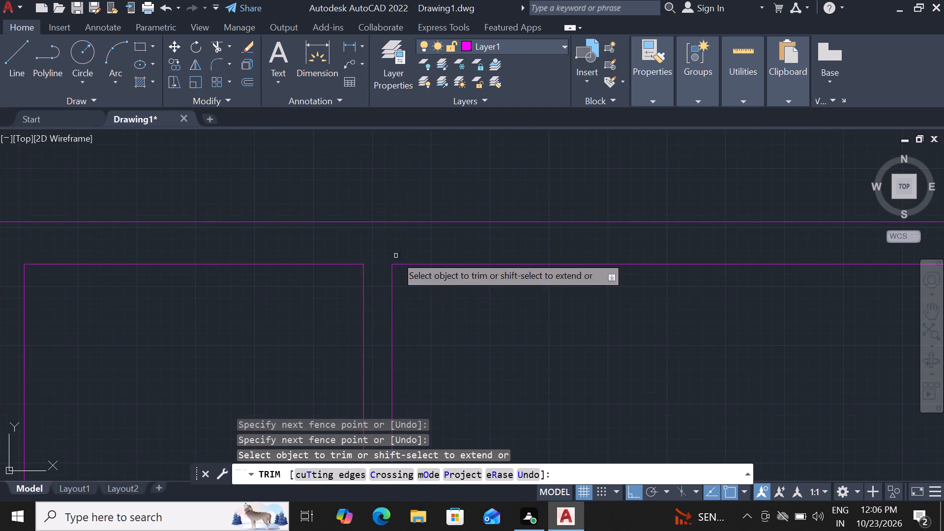
{"action": "scroll", "coordinate": [380, 295], "scroll_direction": "up", "scroll_amount": 1}
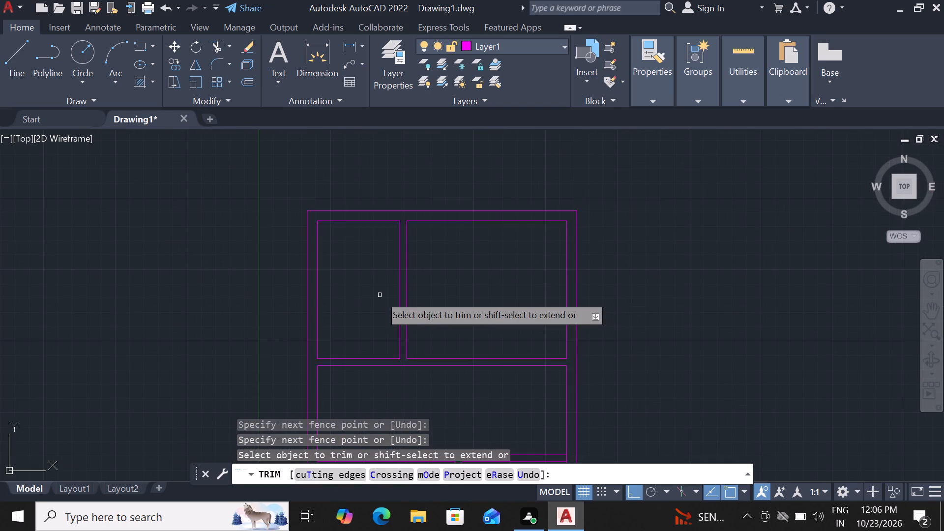
Make Layer5 current and draw a line across the upper end of the top room's vertical partition.
{"action": "key", "text": "Escape"}
{"action": "scroll", "coordinate": [405, 287], "scroll_direction": "up", "scroll_amount": 1}
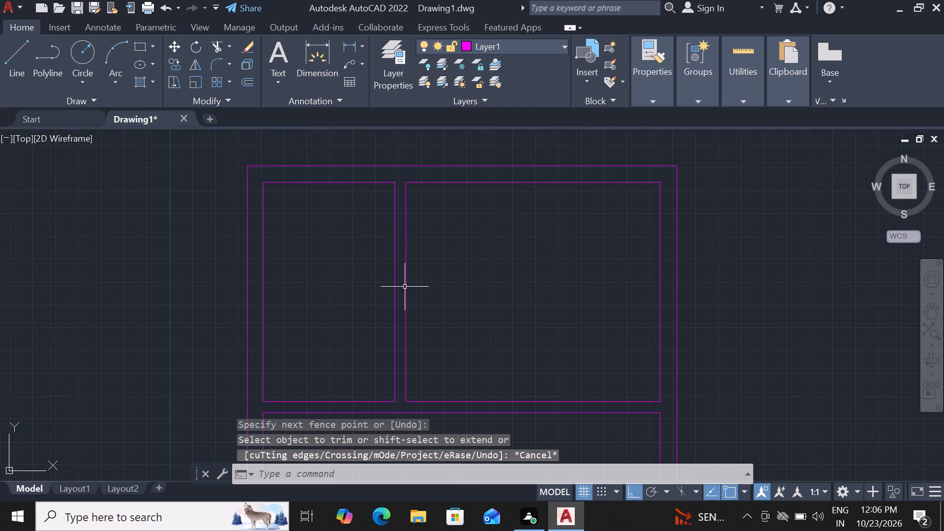
{"action": "left_click", "coordinate": [565, 43]}
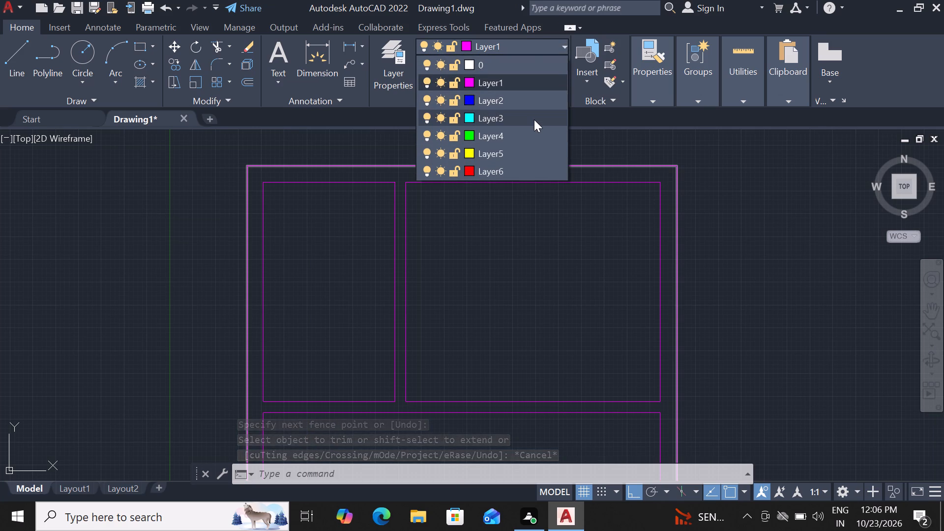
{"action": "left_click", "coordinate": [517, 152]}
{"action": "key", "text": "l"}
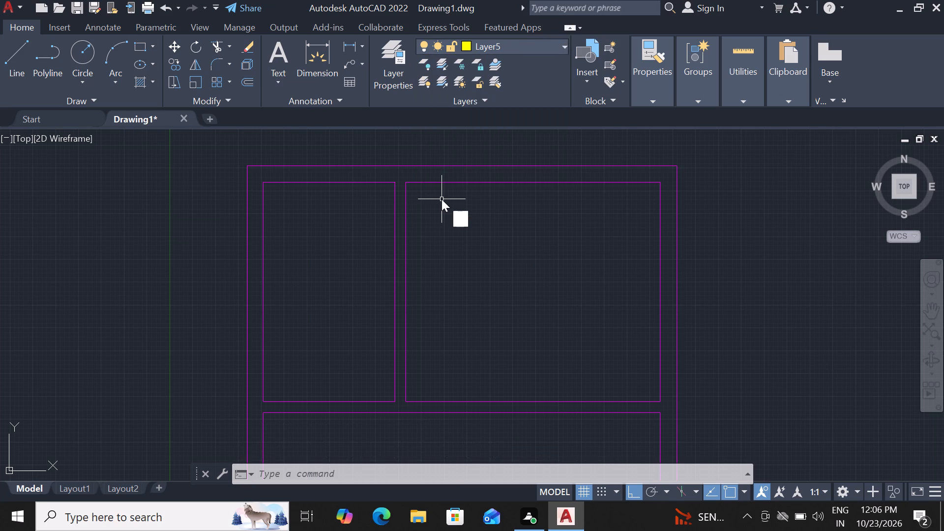
{"action": "key", "text": "space"}
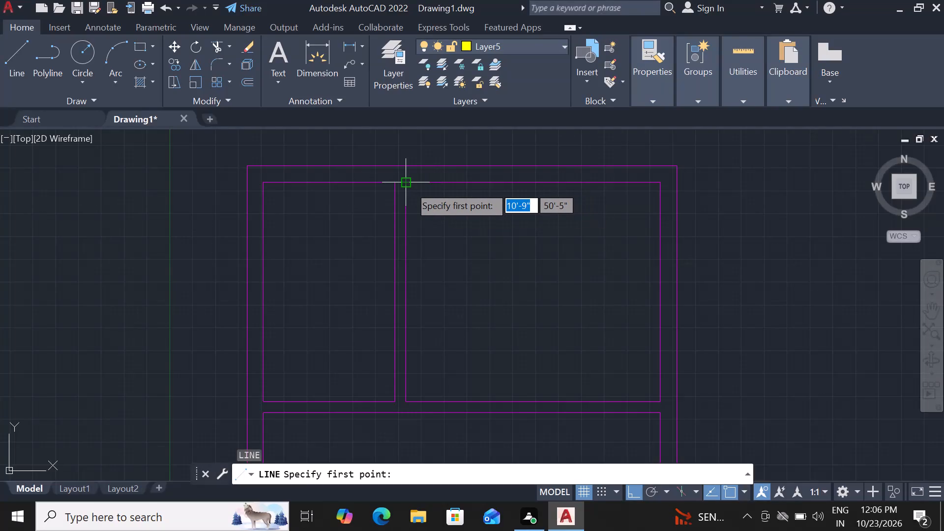
{"action": "left_click", "coordinate": [408, 186]}
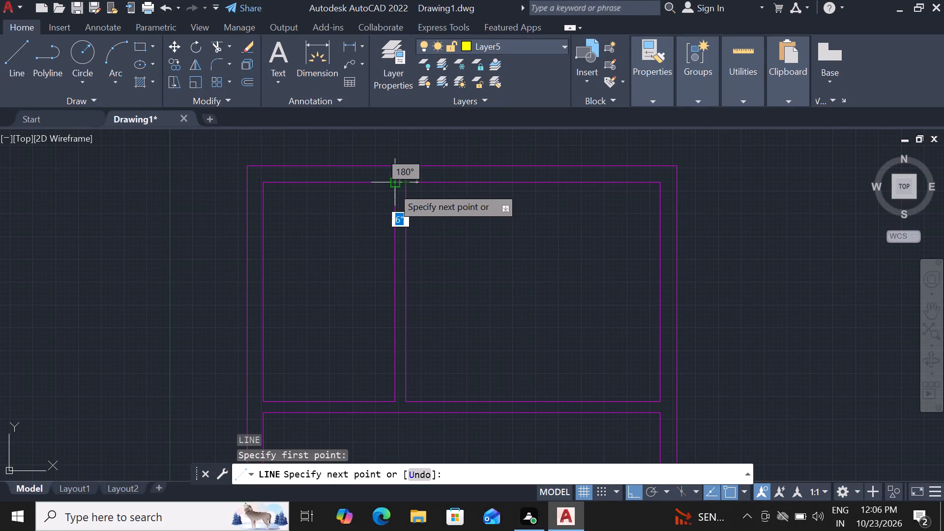
{"action": "left_click", "coordinate": [394, 187]}
{"action": "key", "text": "space"}
Offset the line across the partition's upper end 3" downward for the first door jamb.
{"action": "scroll", "coordinate": [406, 186], "scroll_direction": "up", "scroll_amount": 2}
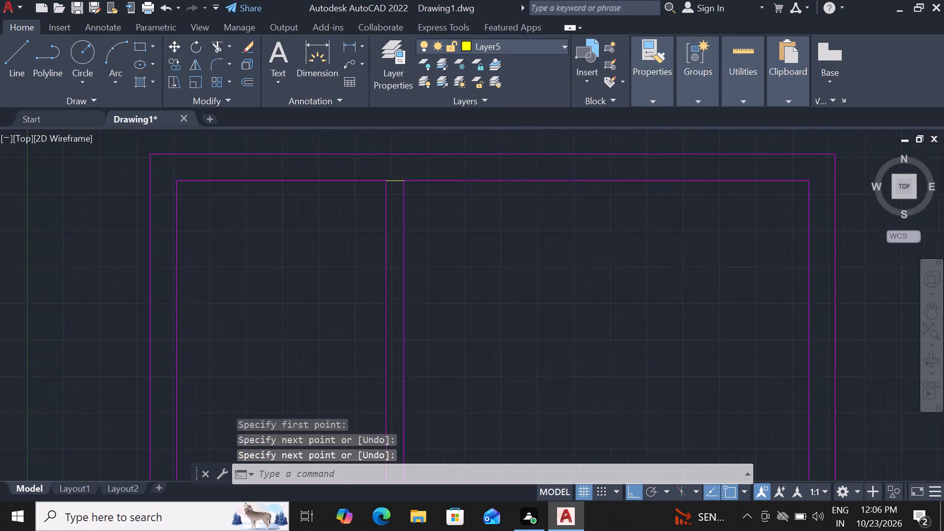
{"action": "scroll", "coordinate": [406, 186], "scroll_direction": "up", "scroll_amount": 1}
{"action": "left_click", "coordinate": [380, 175]}
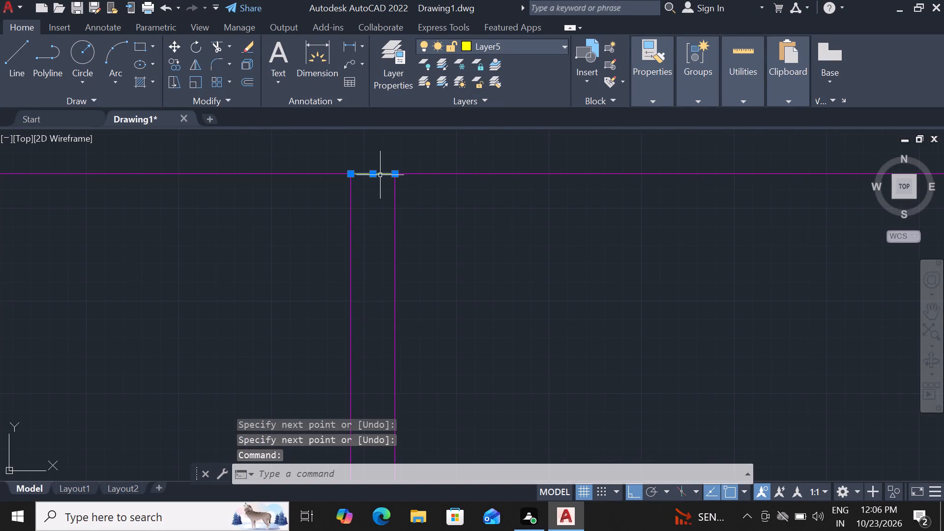
{"action": "type", "text": "OF"}
{"action": "key", "text": "space"}
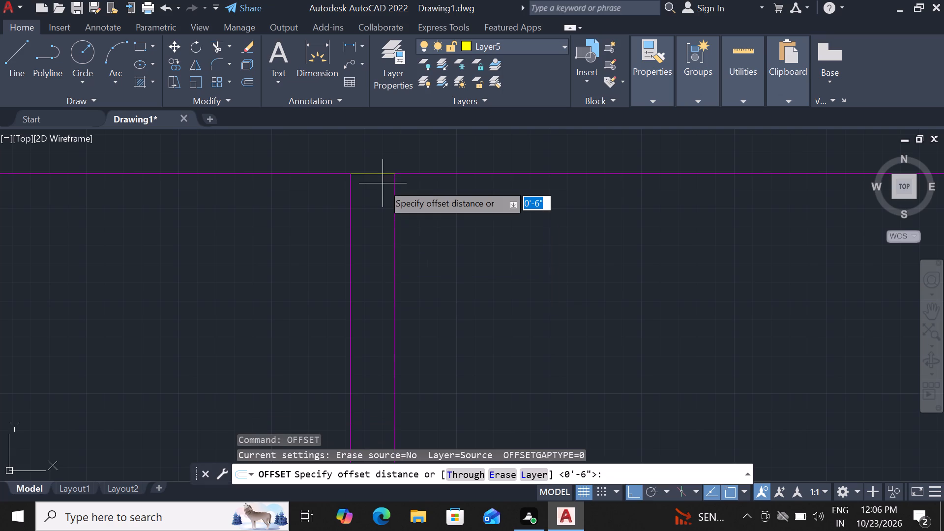
{"action": "key", "text": "3"}
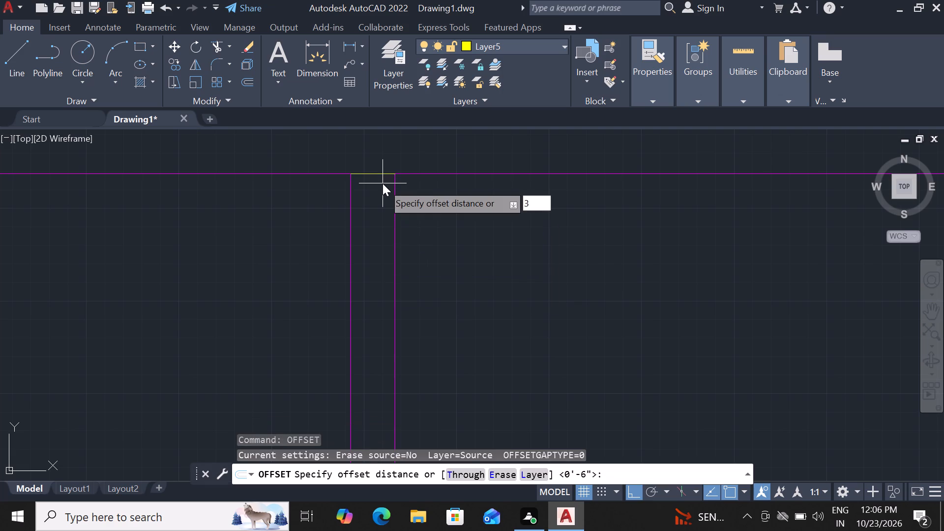
{"action": "key", "text": "shift+quotedbl"}
{"action": "key", "text": "Return"}
{"action": "left_click", "coordinate": [383, 232]}
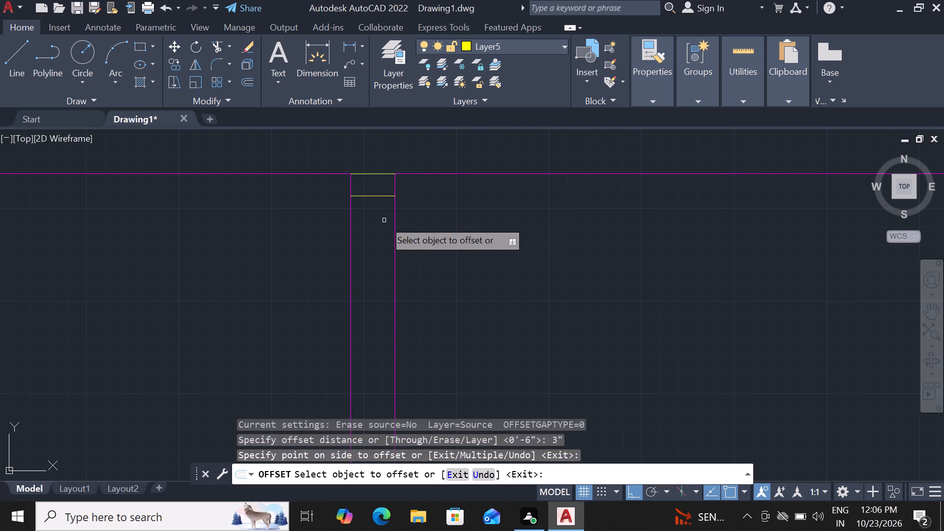
{"action": "key", "text": "Escape"}
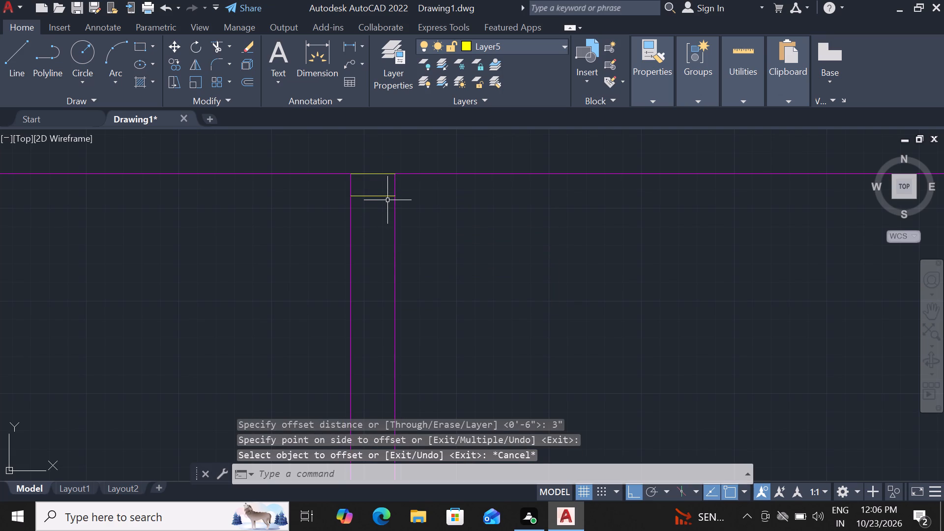
Offset the lower jamb line 2'6" downward to mark the door opening's width in the partition.
{"action": "left_click", "coordinate": [366, 196]}
{"action": "type", "text": "OF"}
{"action": "key", "text": "space"}
{"action": "type", "text": "2'"}
{"action": "type", "text": "6\""}
{"action": "key", "text": "Return"}
{"action": "left_click", "coordinate": [373, 341]}
{"action": "scroll", "coordinate": [400, 223], "scroll_direction": "down", "scroll_amount": 3}
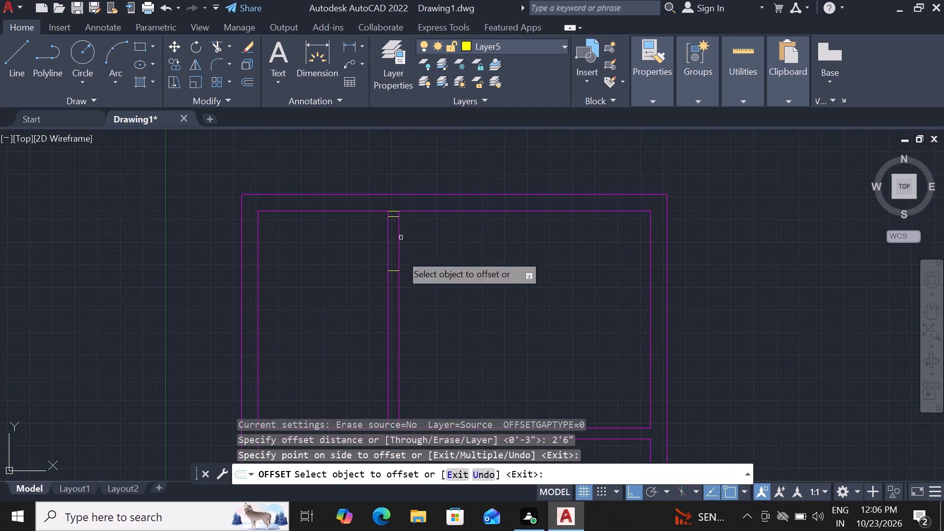
{"action": "scroll", "coordinate": [405, 317], "scroll_direction": "up", "scroll_amount": 2}
{"action": "key", "text": "Escape"}
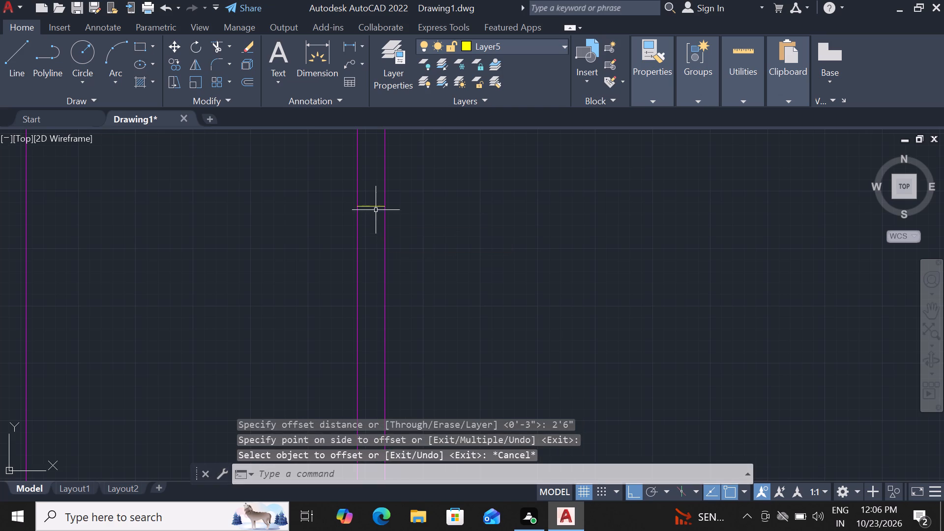
Offset the line at the lower edge of the door opening 3" downward for the second jamb.
{"action": "left_click", "coordinate": [376, 206]}
{"action": "type", "text": "OF 3"}
{"action": "key", "text": "shift+quotedbl"}
{"action": "key", "text": "Return"}
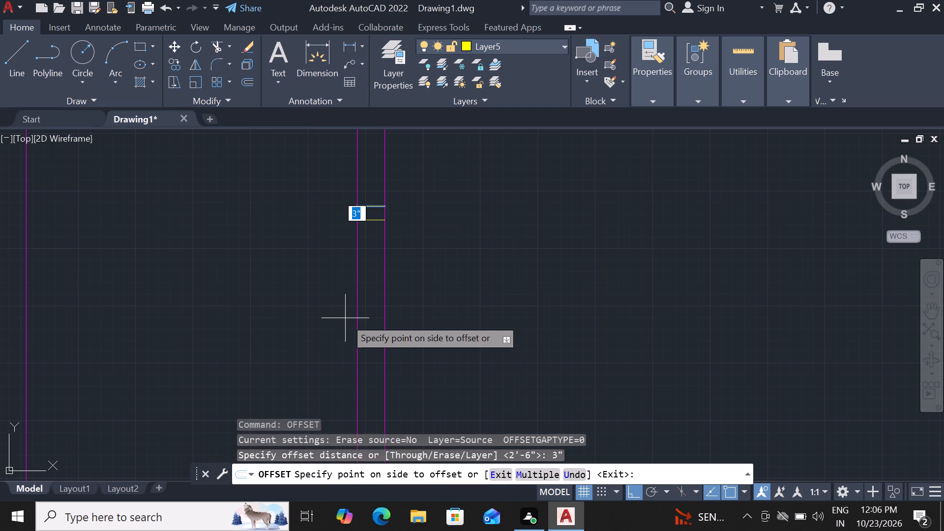
{"action": "left_click", "coordinate": [345, 318]}
{"action": "scroll", "coordinate": [550, 286], "scroll_direction": "down", "scroll_amount": 2}
{"action": "key", "text": "Escape"}
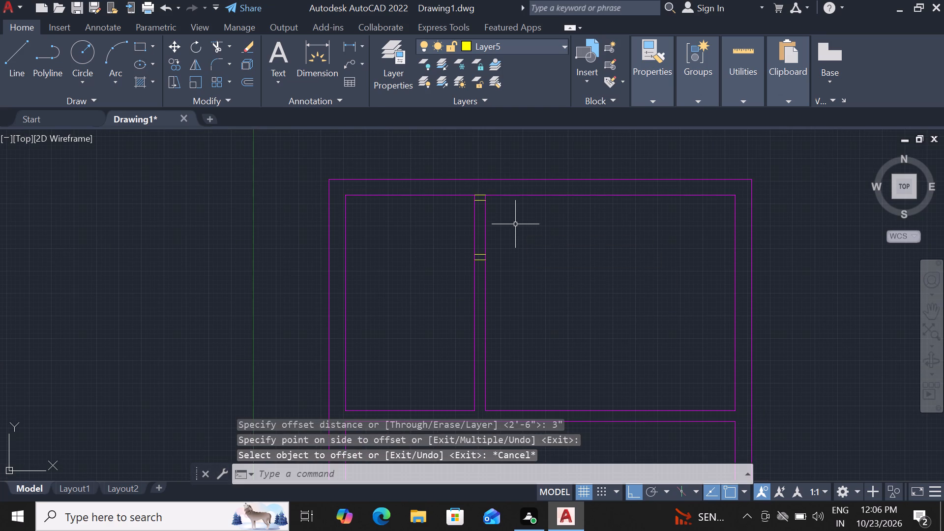
Trim both partition lines between the two door jambs to open the doorway.
{"action": "type", "text": "TR"}
{"action": "key", "text": "space"}
{"action": "key", "text": "space"}
{"action": "left_click", "coordinate": [515, 224]}
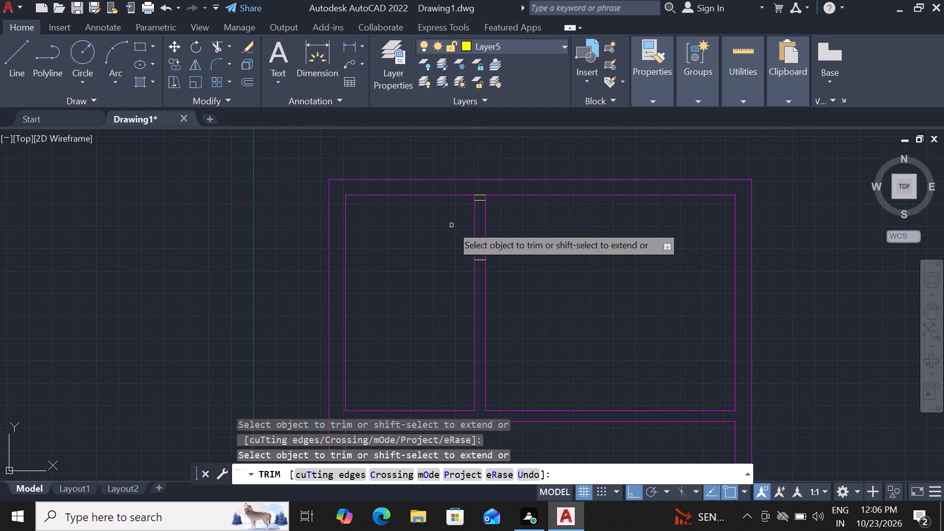
{"action": "left_click", "coordinate": [451, 225]}
{"action": "left_click", "coordinate": [565, 219]}
{"action": "key", "text": "Escape"}
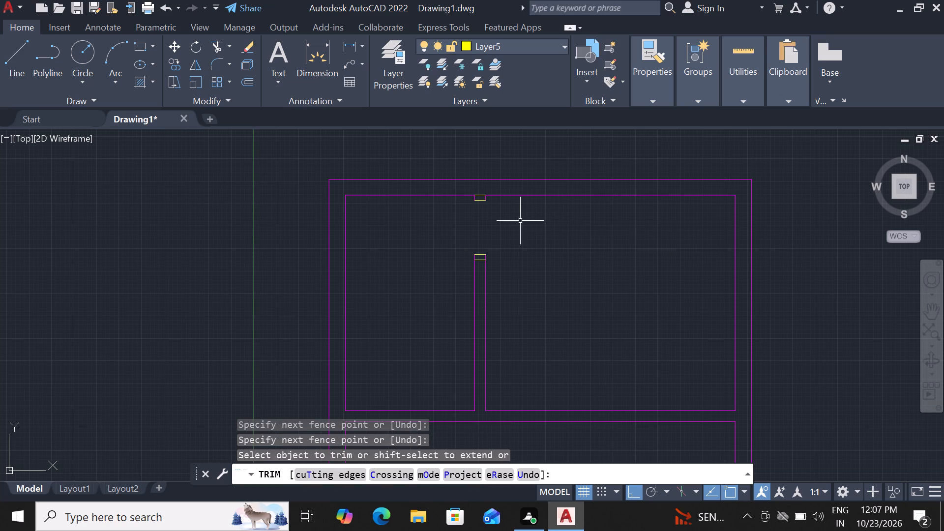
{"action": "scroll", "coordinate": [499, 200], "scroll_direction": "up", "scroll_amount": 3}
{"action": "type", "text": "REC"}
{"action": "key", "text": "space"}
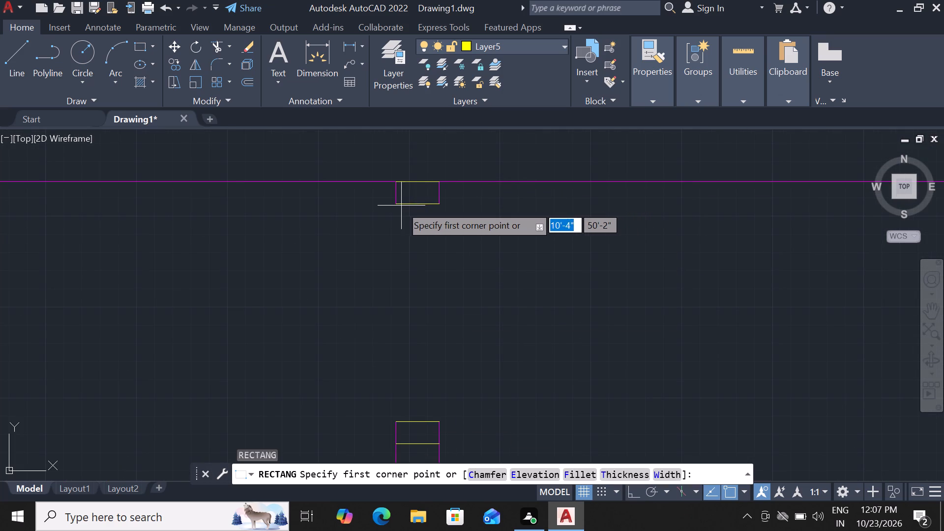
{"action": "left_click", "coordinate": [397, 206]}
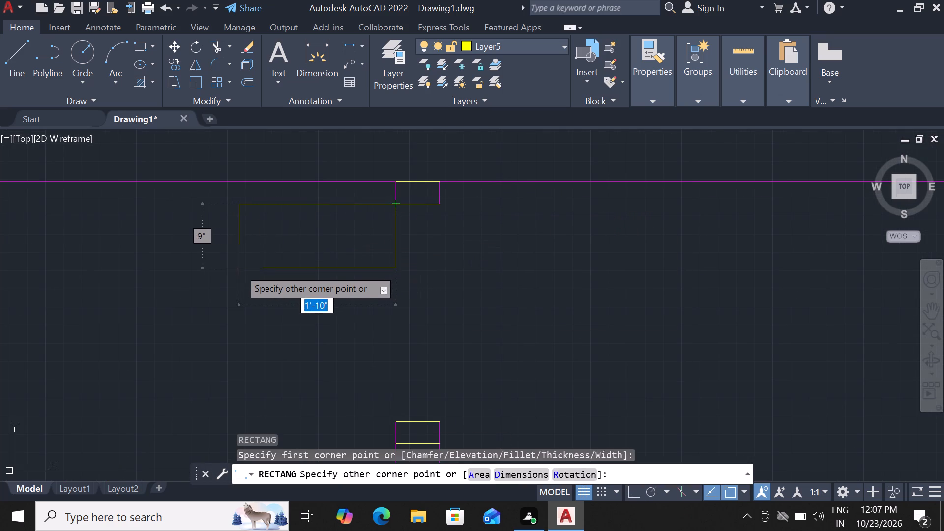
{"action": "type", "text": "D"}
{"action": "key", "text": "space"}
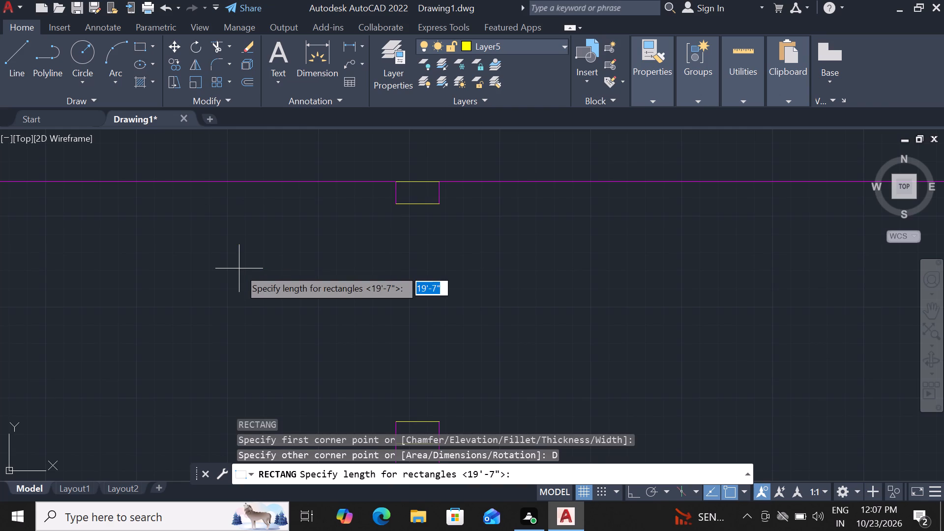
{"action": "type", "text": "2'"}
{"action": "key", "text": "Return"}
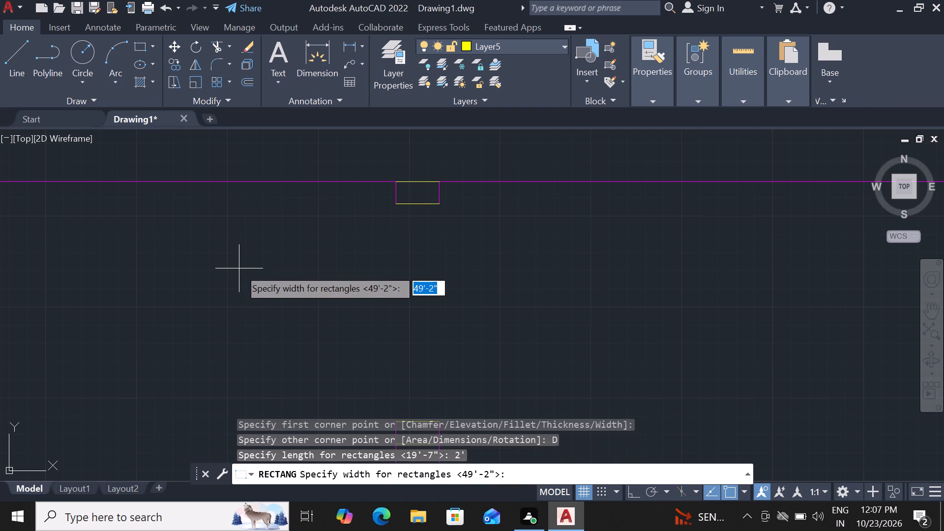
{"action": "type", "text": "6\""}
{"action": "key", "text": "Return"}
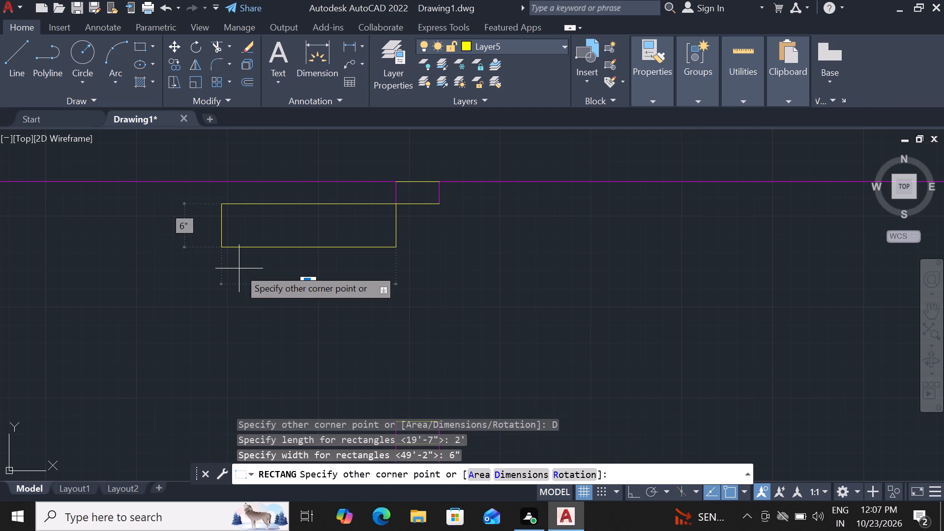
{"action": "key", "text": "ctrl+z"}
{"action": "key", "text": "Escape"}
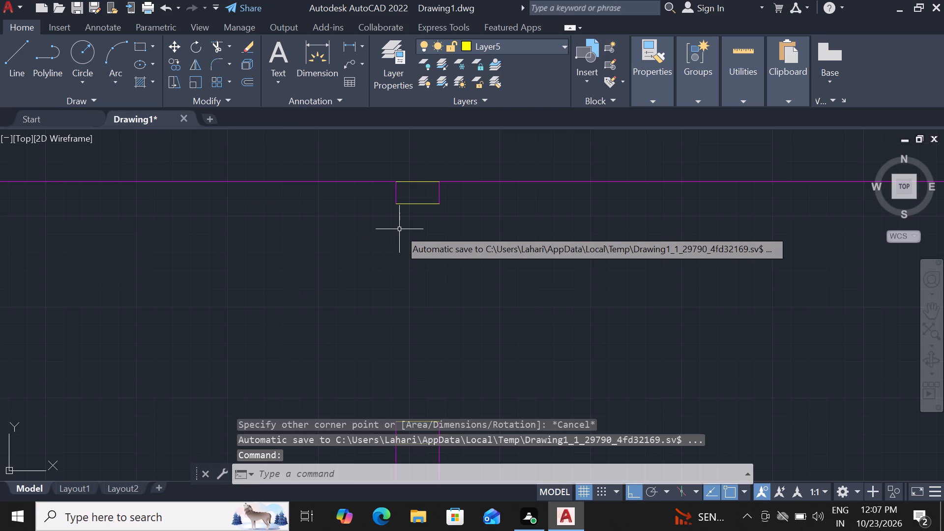
Draw a 2'6" by 3" rectangle as the door leaf, extending left from the upper jamb's lower-left corner.
{"action": "type", "text": "REC"}
{"action": "key", "text": "space"}
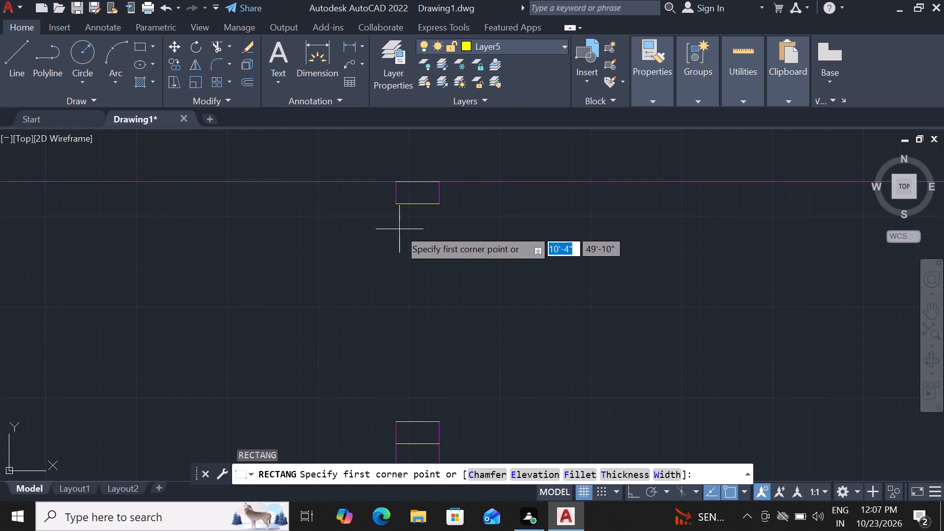
{"action": "left_click", "coordinate": [396, 203]}
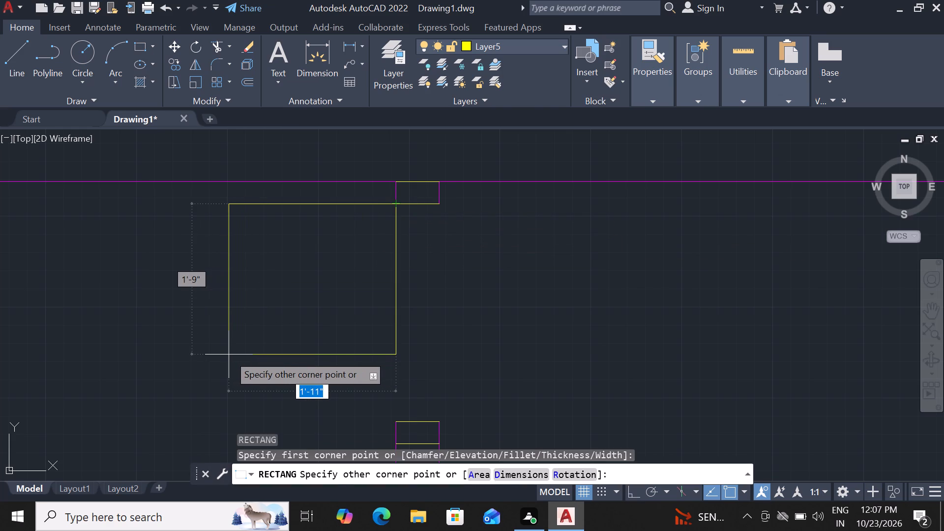
{"action": "type", "text": "D"}
{"action": "key", "text": "space"}
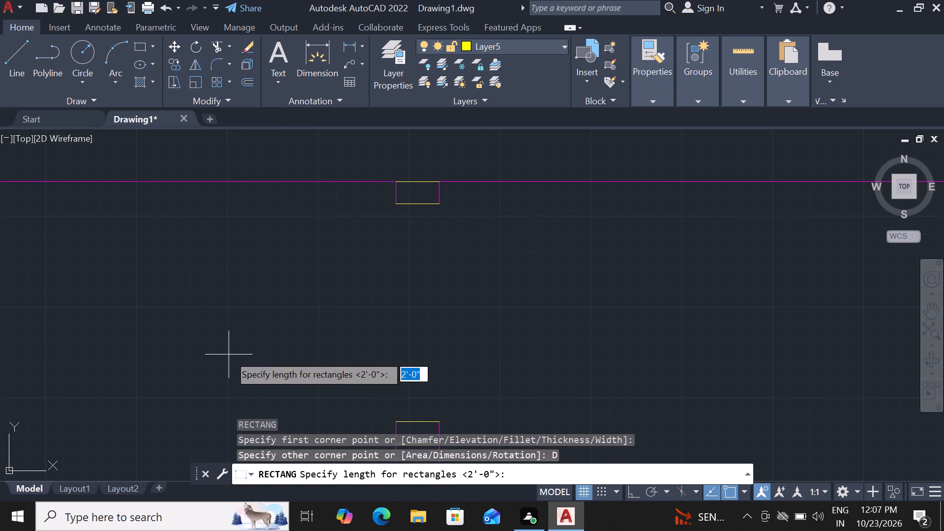
{"action": "key", "text": "2"}
{"action": "type", "text": "'6"}
{"action": "key", "text": "shift+quotedbl"}
{"action": "key", "text": "Return"}
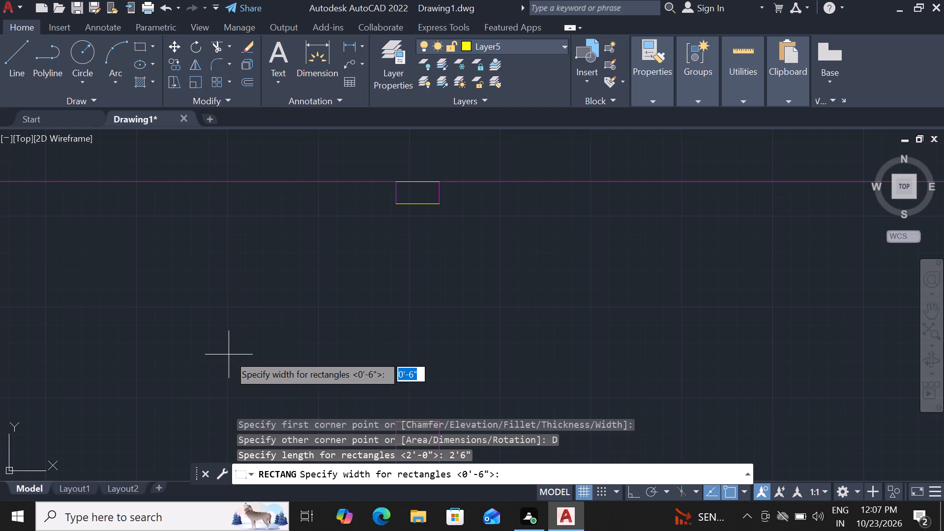
{"action": "key", "text": "3"}
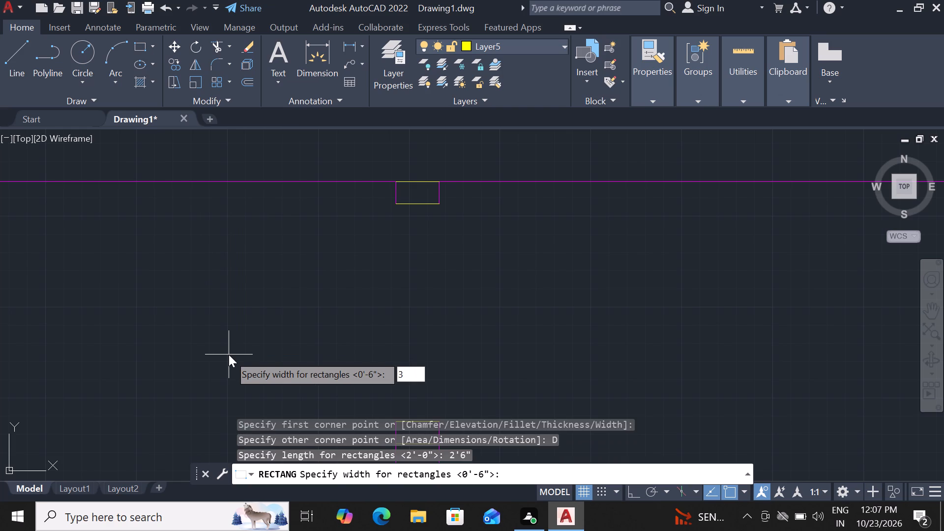
{"action": "key", "text": "shift+quotedbl"}
{"action": "key", "text": "Return"}
{"action": "left_click", "coordinate": [229, 354]}
Draw a three-point arc as the door swing, from the leaf's upper-left corner through its lower-left corner to the lower jamb's upper-left corner.
{"action": "scroll", "coordinate": [365, 311], "scroll_direction": "down", "scroll_amount": 3}
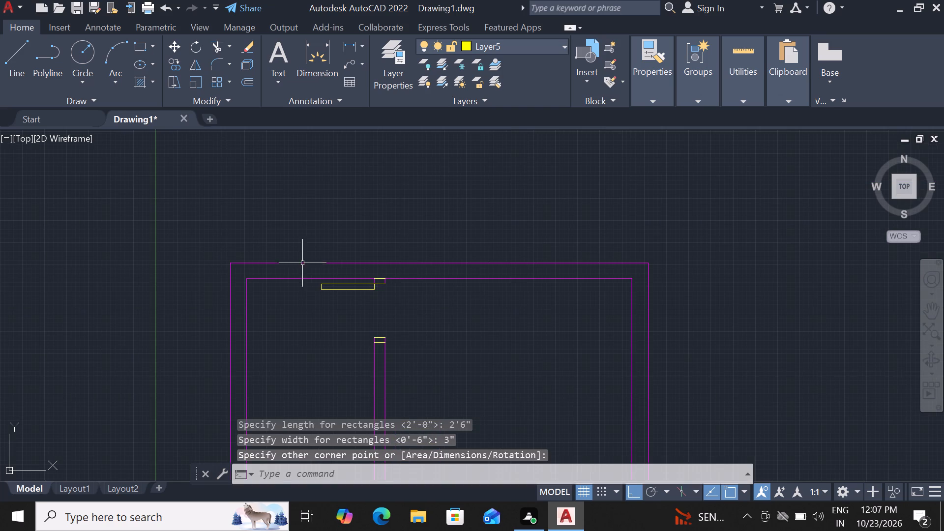
{"action": "scroll", "coordinate": [355, 190], "scroll_direction": "down", "scroll_amount": 3}
{"action": "scroll", "coordinate": [330, 243], "scroll_direction": "up", "scroll_amount": 3}
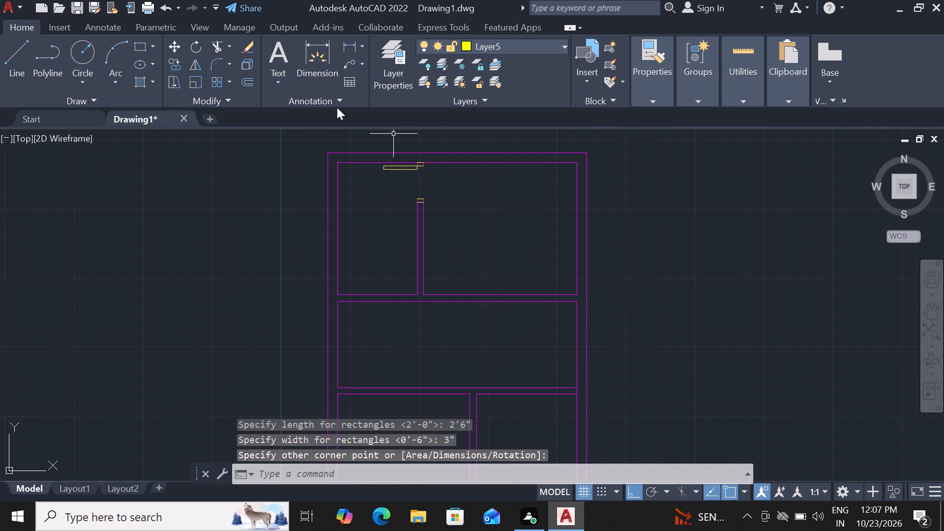
{"action": "left_click", "coordinate": [116, 77]}
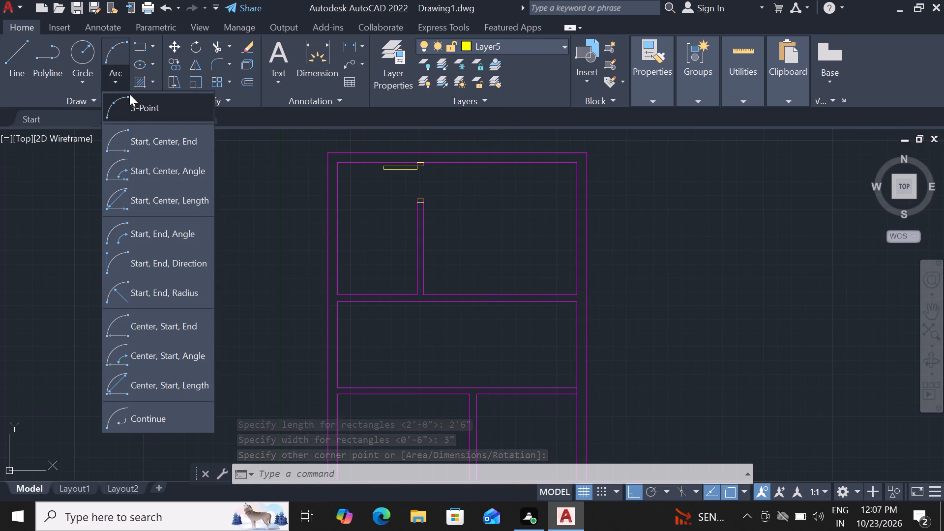
{"action": "left_click", "coordinate": [129, 97]}
{"action": "scroll", "coordinate": [383, 192], "scroll_direction": "up", "scroll_amount": 2}
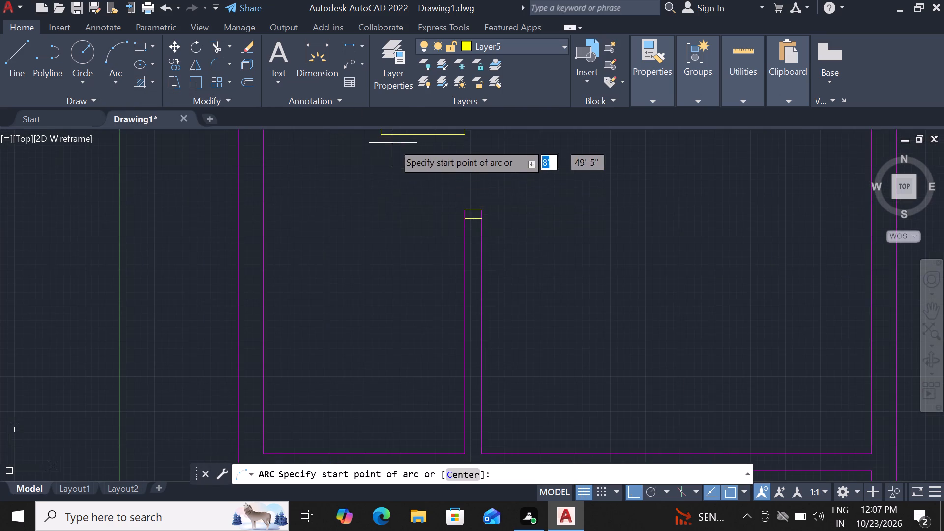
{"action": "scroll", "coordinate": [380, 218], "scroll_direction": "down", "scroll_amount": 3}
{"action": "scroll", "coordinate": [377, 233], "scroll_direction": "up", "scroll_amount": 3}
{"action": "scroll", "coordinate": [389, 169], "scroll_direction": "up", "scroll_amount": 3}
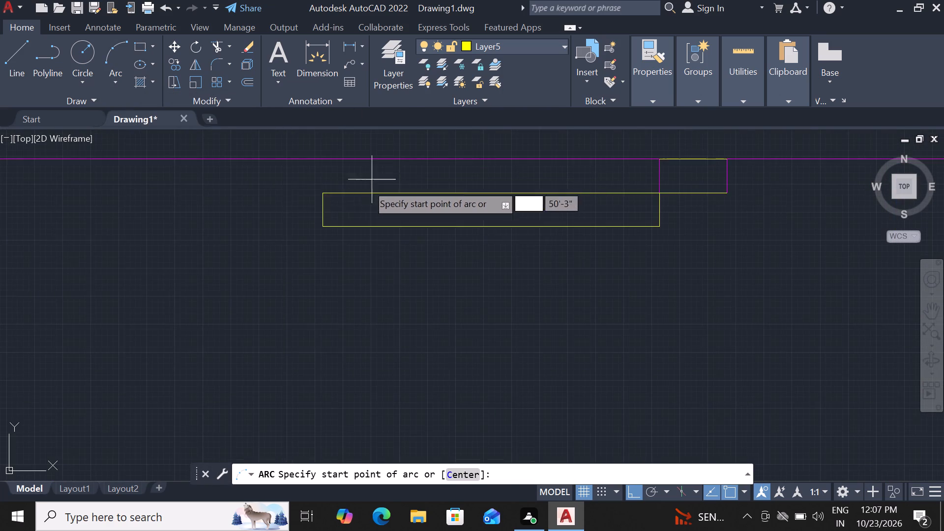
{"action": "scroll", "coordinate": [322, 217], "scroll_direction": "up", "scroll_amount": 1}
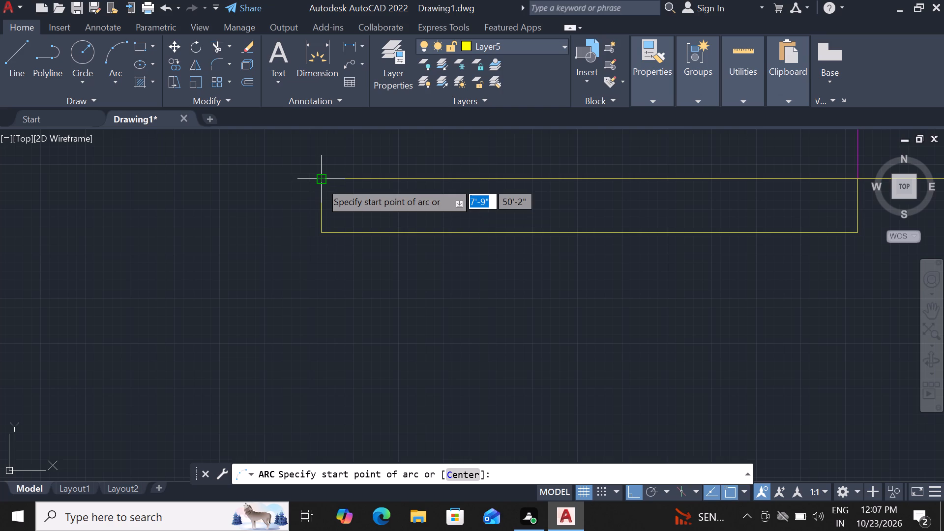
{"action": "left_click", "coordinate": [321, 182]}
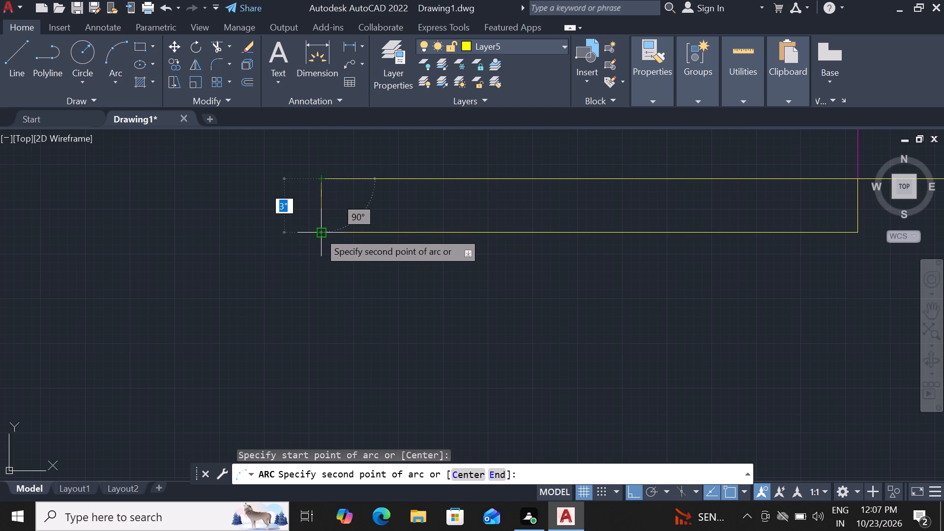
{"action": "left_click", "coordinate": [319, 232]}
{"action": "scroll", "coordinate": [355, 224], "scroll_direction": "down", "scroll_amount": 4}
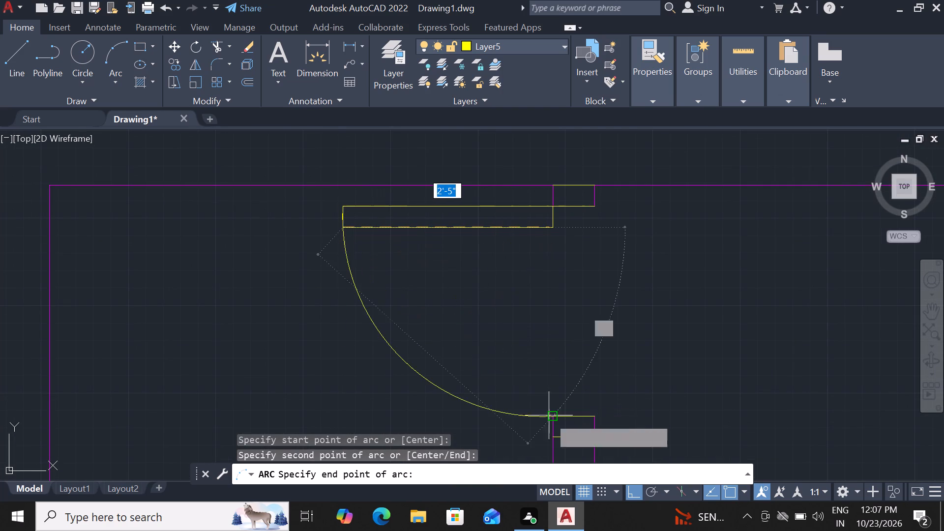
{"action": "left_click", "coordinate": [554, 413]}
{"action": "scroll", "coordinate": [539, 331], "scroll_direction": "down", "scroll_amount": 4}
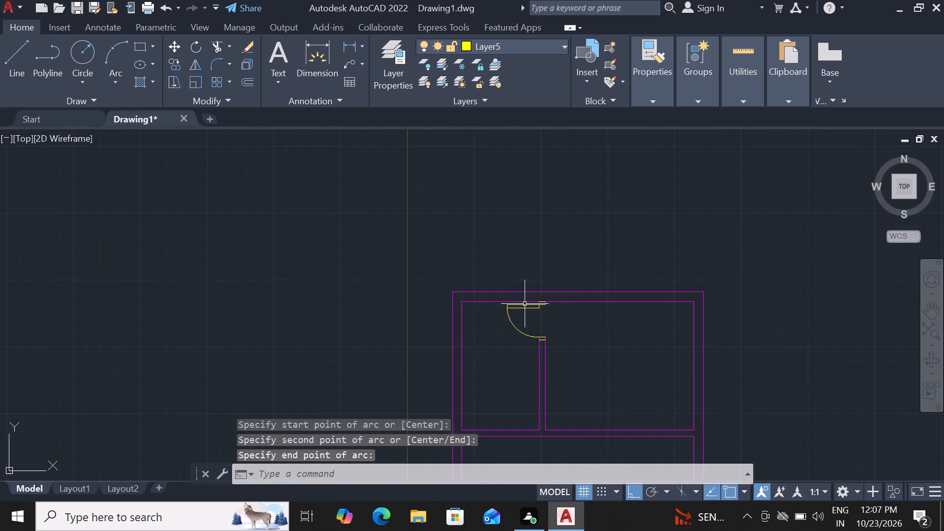
Draw a 6" vertical line closing the right end of the horizontal partition below the top rooms, along the outer wall's inner face.
{"action": "scroll", "coordinate": [524, 293], "scroll_direction": "down", "scroll_amount": 2}
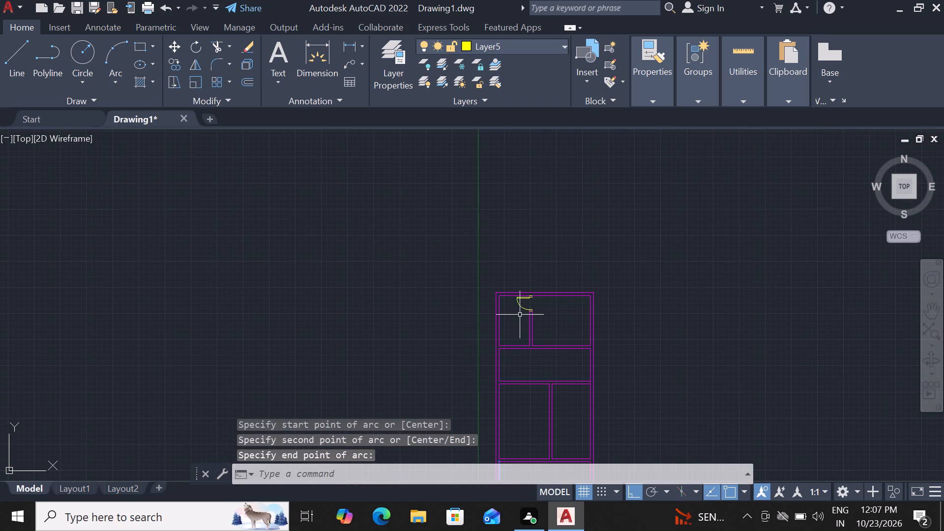
{"action": "scroll", "coordinate": [520, 275], "scroll_direction": "down", "scroll_amount": 1}
{"action": "scroll", "coordinate": [560, 322], "scroll_direction": "up", "scroll_amount": 2}
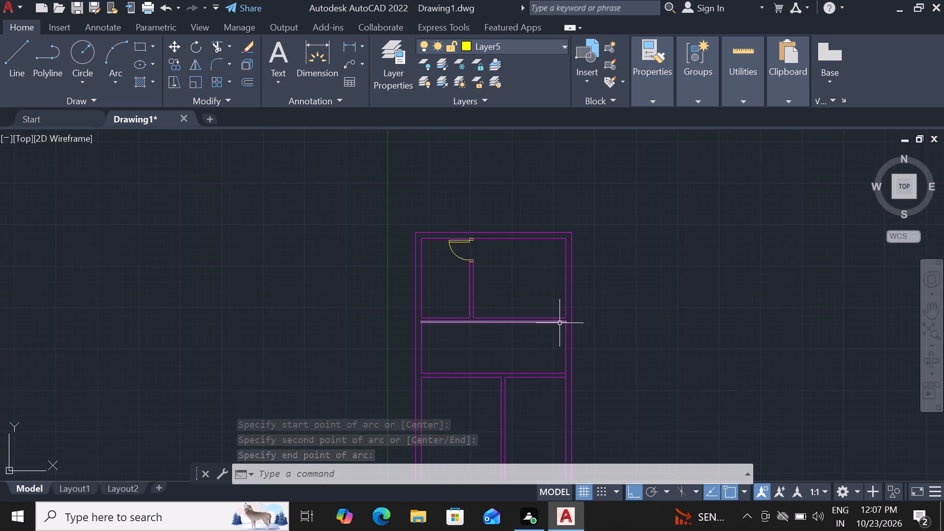
{"action": "scroll", "coordinate": [568, 339], "scroll_direction": "up", "scroll_amount": 2}
{"action": "key", "text": "Escape"}
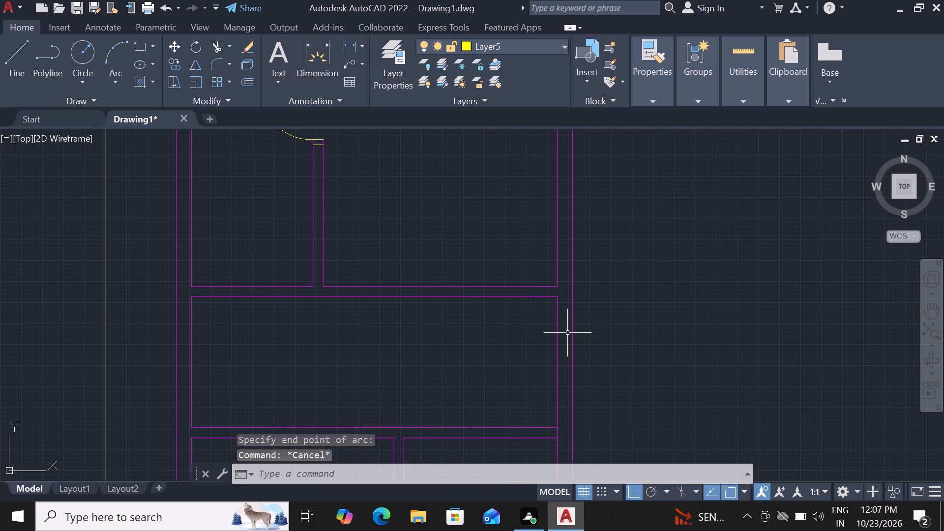
{"action": "type", "text": "L"}
{"action": "key", "text": "space"}
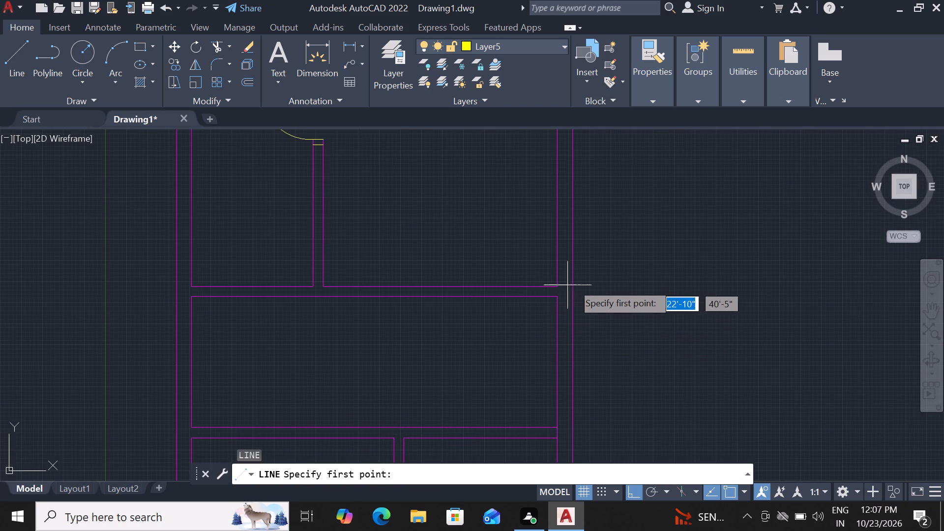
{"action": "left_click", "coordinate": [554, 284]}
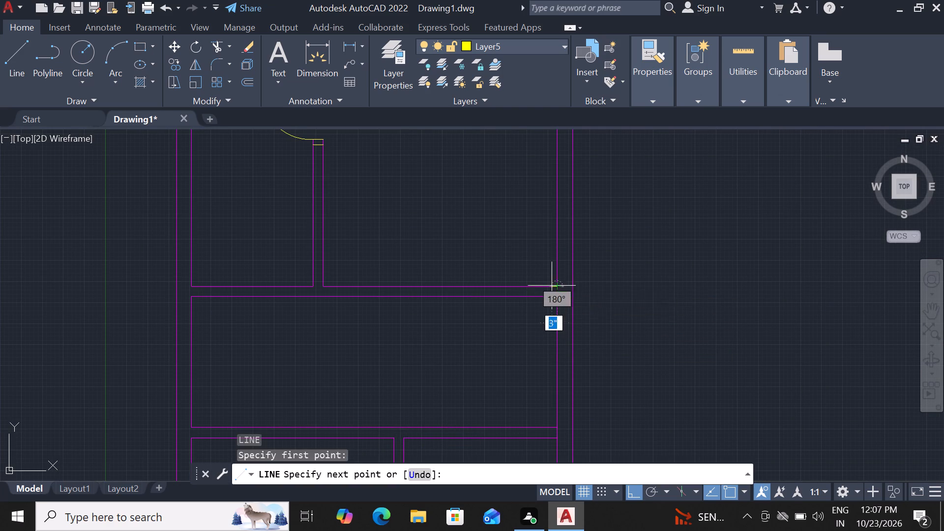
{"action": "scroll", "coordinate": [560, 320], "scroll_direction": "up", "scroll_amount": 3}
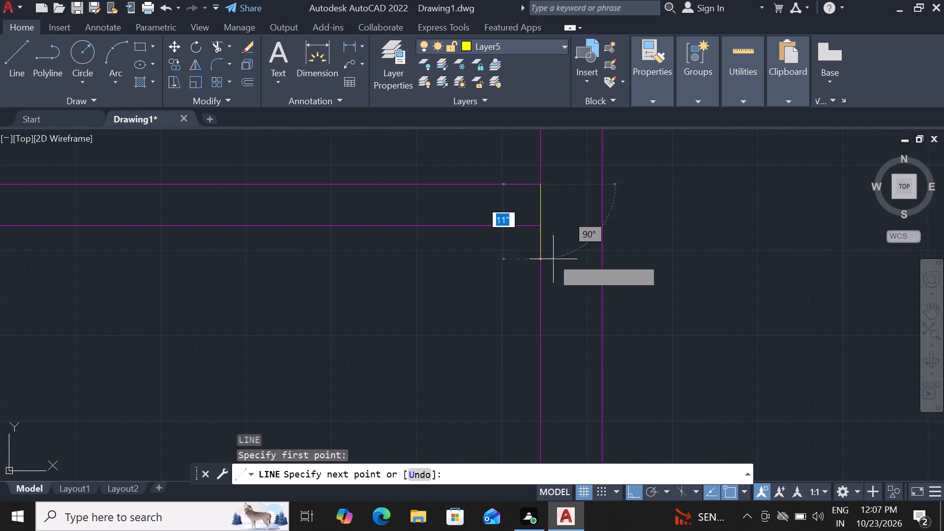
{"action": "left_click", "coordinate": [538, 225]}
{"action": "key", "text": "space"}
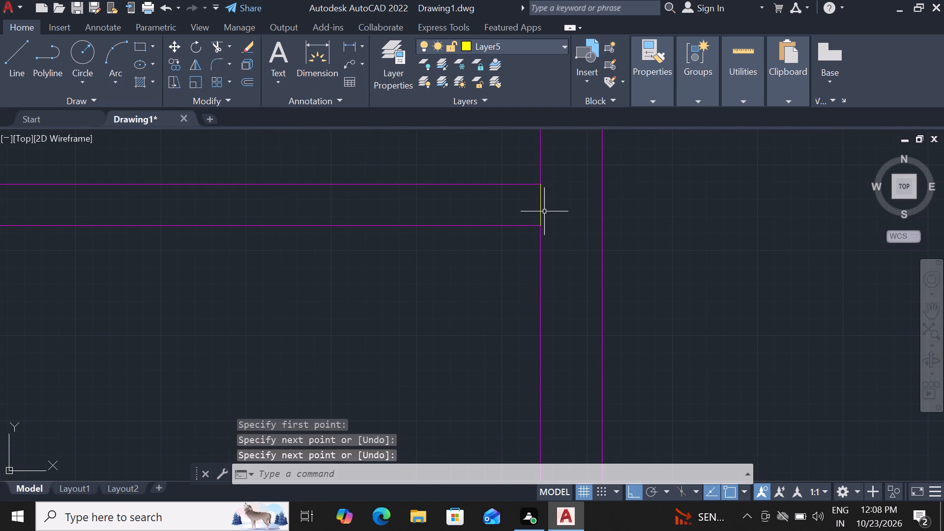
Offset the new vertical line 3" to the left to form the right door jamb.
{"action": "left_click", "coordinate": [540, 211]}
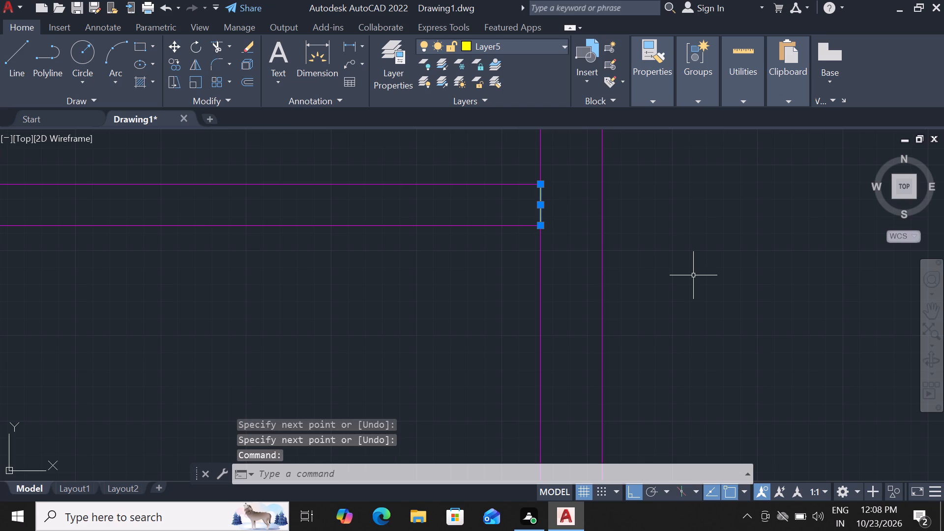
{"action": "type", "text": "OF"}
{"action": "key", "text": "space"}
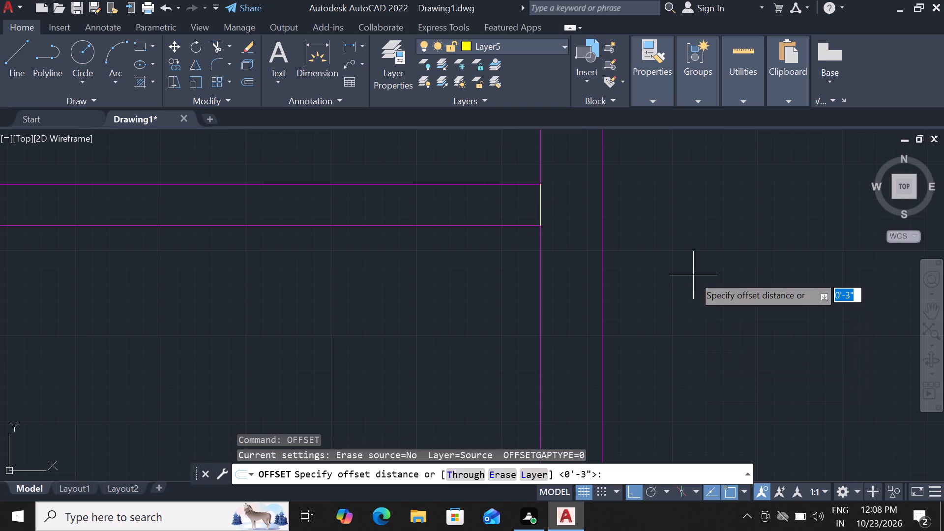
{"action": "key", "text": "3"}
{"action": "key", "text": "shift+quotedbl"}
{"action": "key", "text": "Return"}
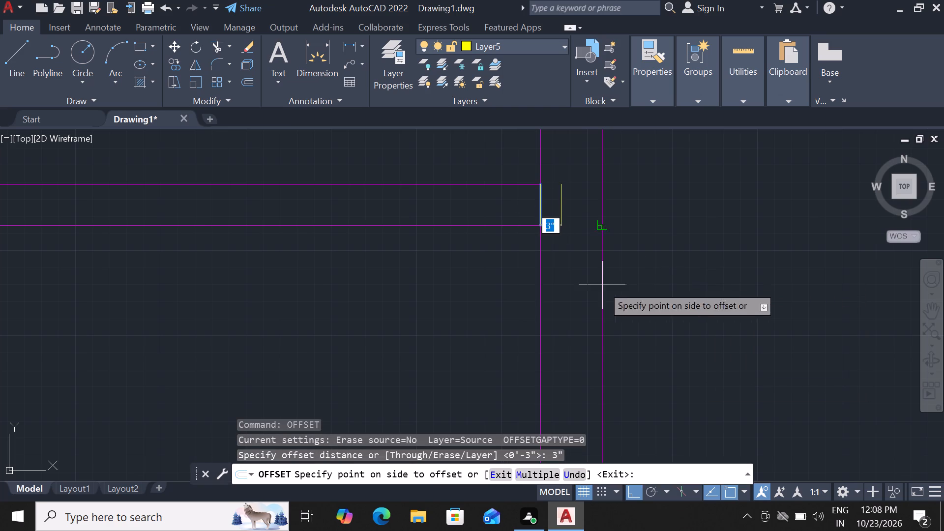
{"action": "left_click", "coordinate": [414, 298]}
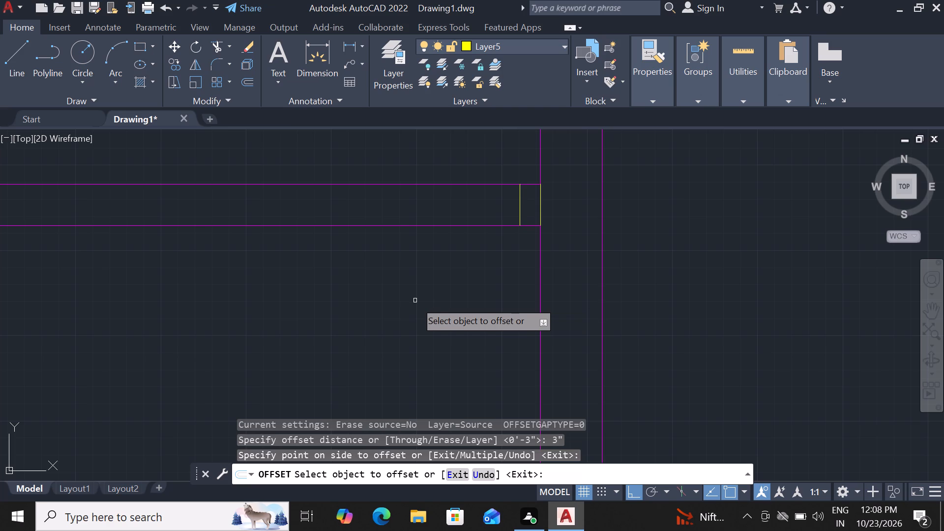
{"action": "key", "text": "Escape"}
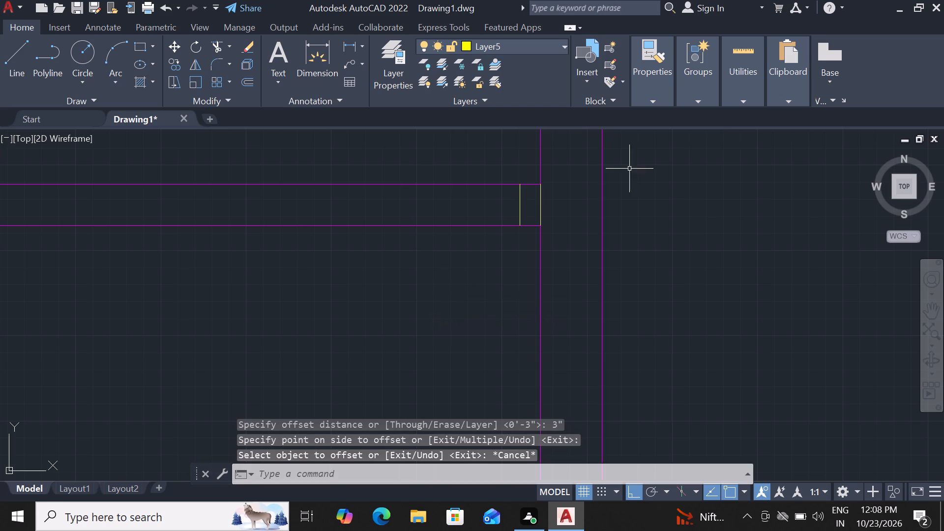
Offset the right jamb's left line 3' to the left to mark the door opening's width.
{"action": "key", "text": "o"}
{"action": "type", "text": "F 3'"}
{"action": "key", "text": "Return"}
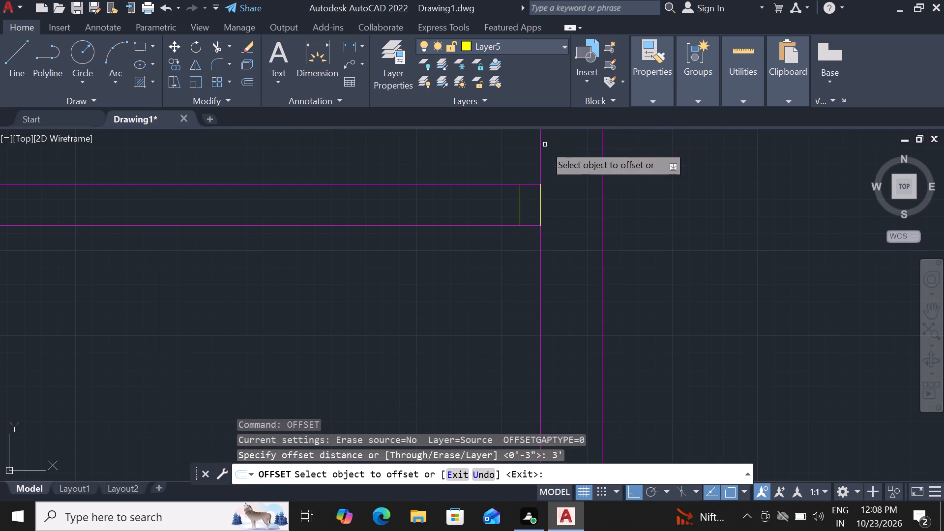
{"action": "left_click", "coordinate": [519, 211]}
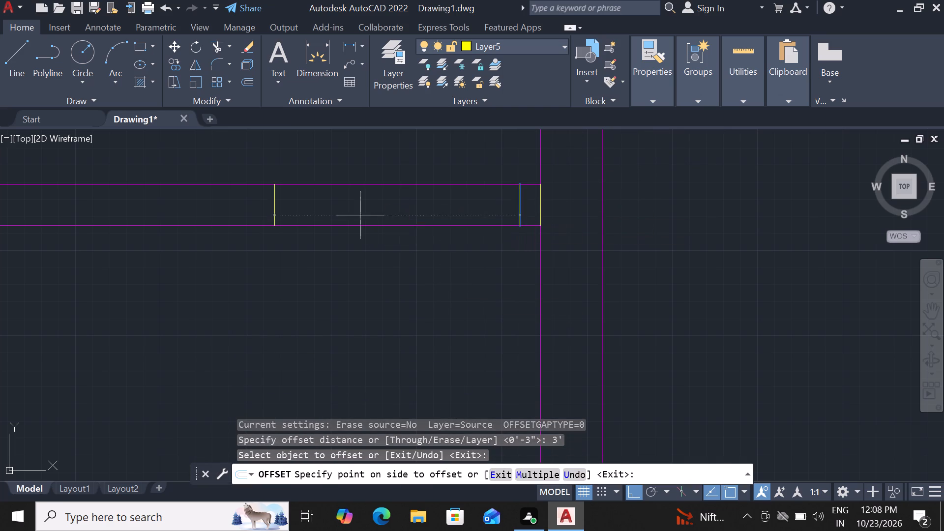
{"action": "left_click", "coordinate": [360, 215]}
{"action": "key", "text": "Escape"}
Offset the line at the opening's left edge 3" to the left for the second jamb.
{"action": "type", "text": "OF 3\""}
{"action": "key", "text": "Return"}
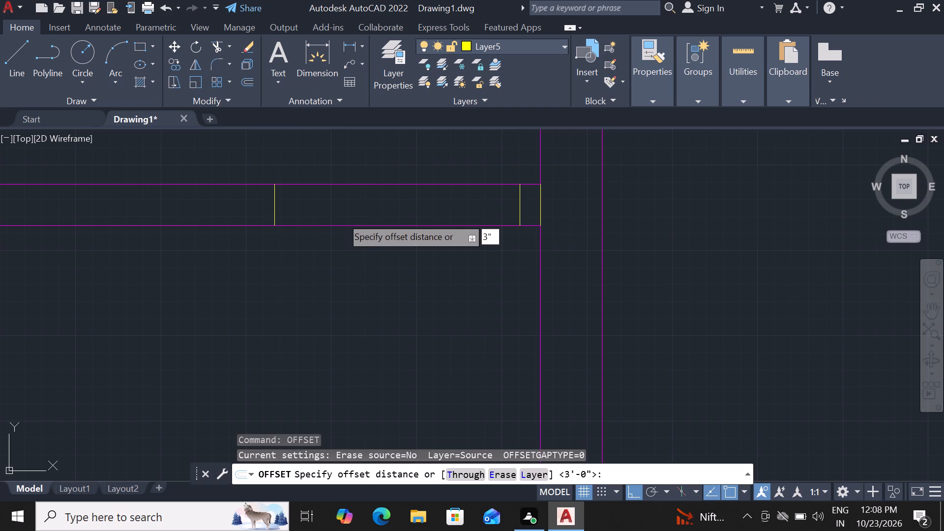
{"action": "left_click", "coordinate": [273, 200]}
{"action": "left_click", "coordinate": [240, 200]}
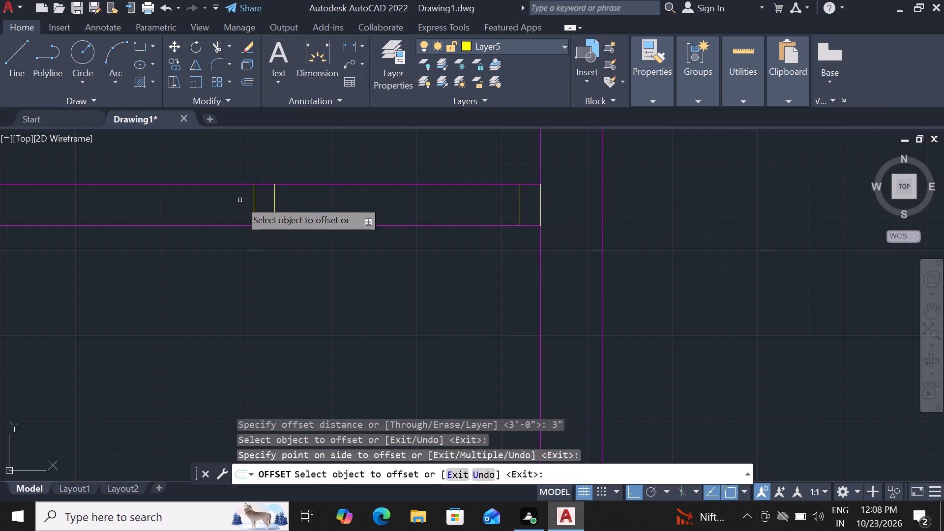
{"action": "key", "text": "Escape"}
Trim both horizontal partition lines between the two jambs to open the doorway.
{"action": "type", "text": "TR"}
{"action": "key", "text": "space"}
{"action": "key", "text": "space"}
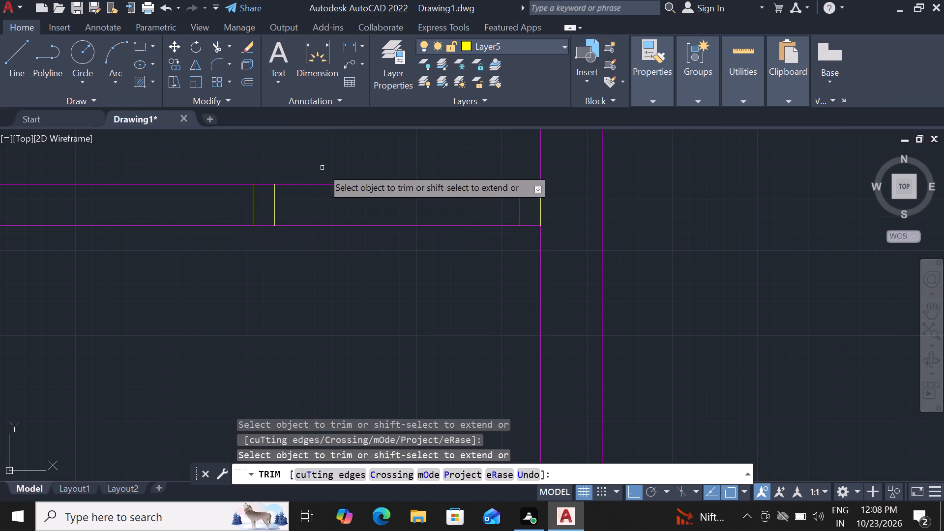
{"action": "left_click", "coordinate": [322, 168]}
{"action": "left_click", "coordinate": [298, 250]}
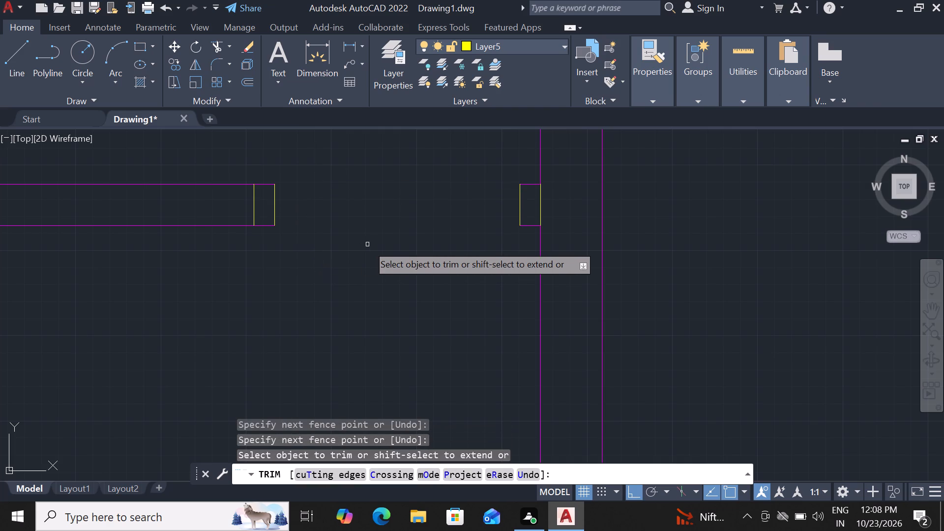
{"action": "key", "text": "Escape"}
Draw a 3" by 3' rectangle as the door leaf, extending up and left from the right jamb's upper-left corner.
{"action": "scroll", "coordinate": [412, 228], "scroll_direction": "down", "scroll_amount": 2}
{"action": "scroll", "coordinate": [472, 205], "scroll_direction": "up", "scroll_amount": 1}
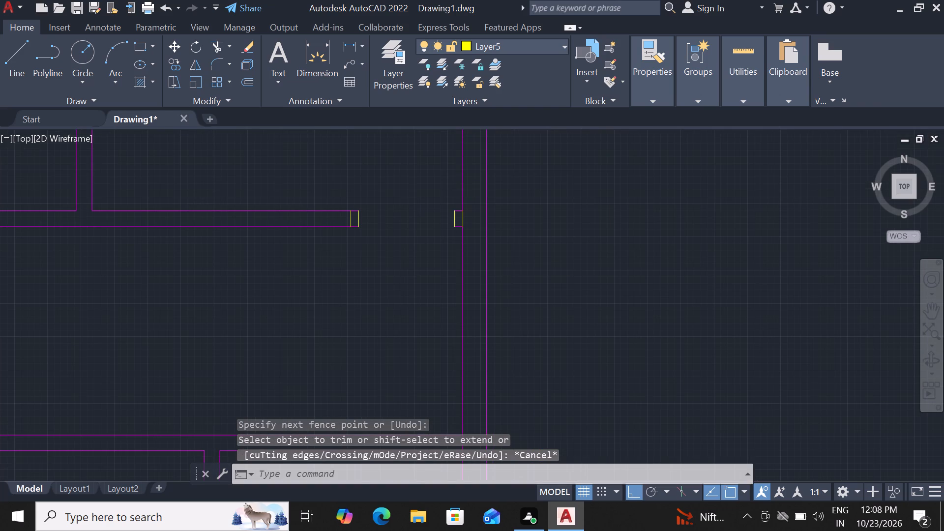
{"action": "type", "text": "REC"}
{"action": "key", "text": "space"}
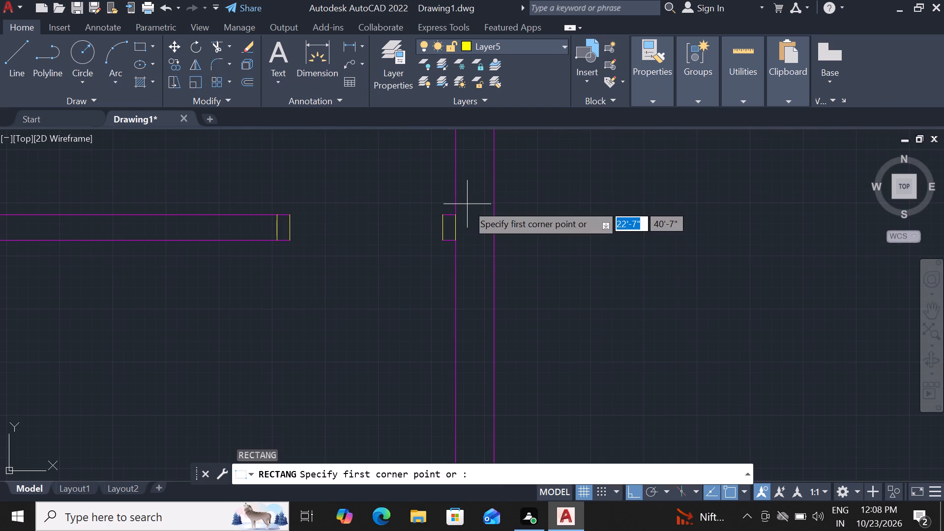
{"action": "left_click", "coordinate": [442, 217]}
{"action": "type", "text": "D"}
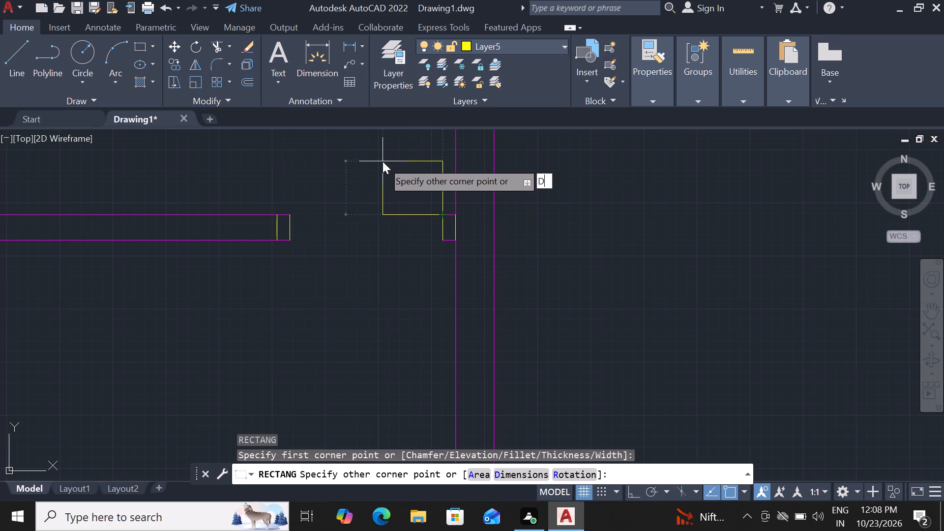
{"action": "key", "text": "space"}
{"action": "key", "text": "3"}
{"action": "key", "text": "shift+quotedbl"}
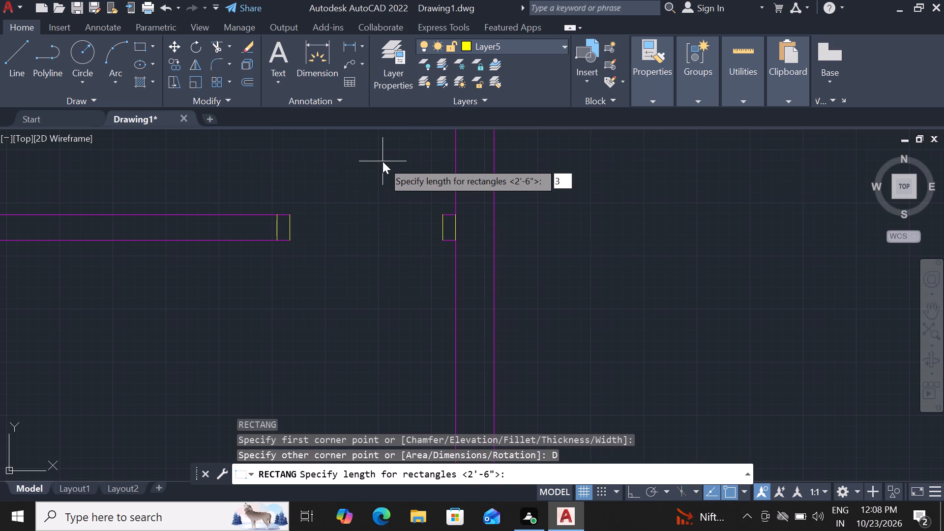
{"action": "key", "text": "Return"}
{"action": "type", "text": "3'"}
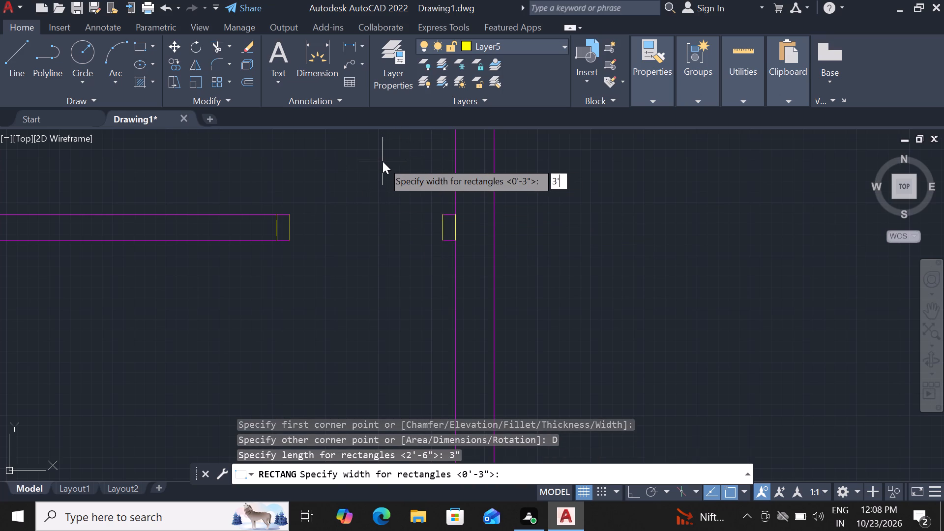
{"action": "key", "text": "Return"}
{"action": "left_click", "coordinate": [383, 161]}
Draw the door's swing as a 3-point arc from the leaf's upper-right corner through its upper-left corner to the left jamb's upper-right corner.
{"action": "scroll", "coordinate": [423, 226], "scroll_direction": "down", "scroll_amount": 3}
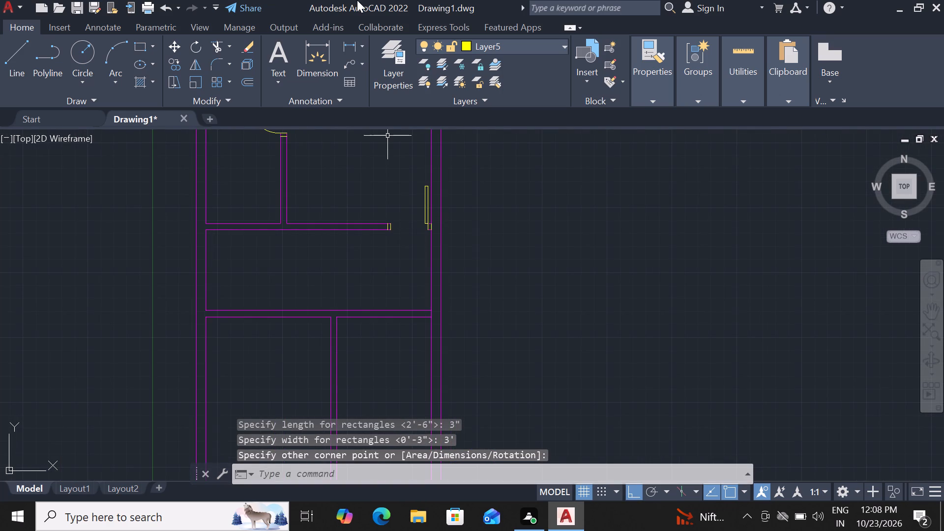
{"action": "left_click", "coordinate": [121, 81]}
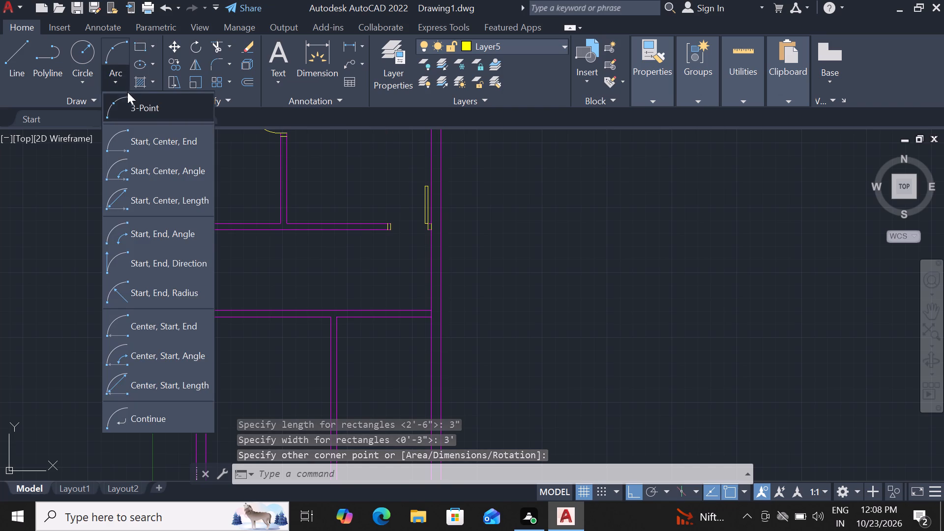
{"action": "left_click", "coordinate": [130, 100]}
{"action": "scroll", "coordinate": [413, 181], "scroll_direction": "up", "scroll_amount": 2}
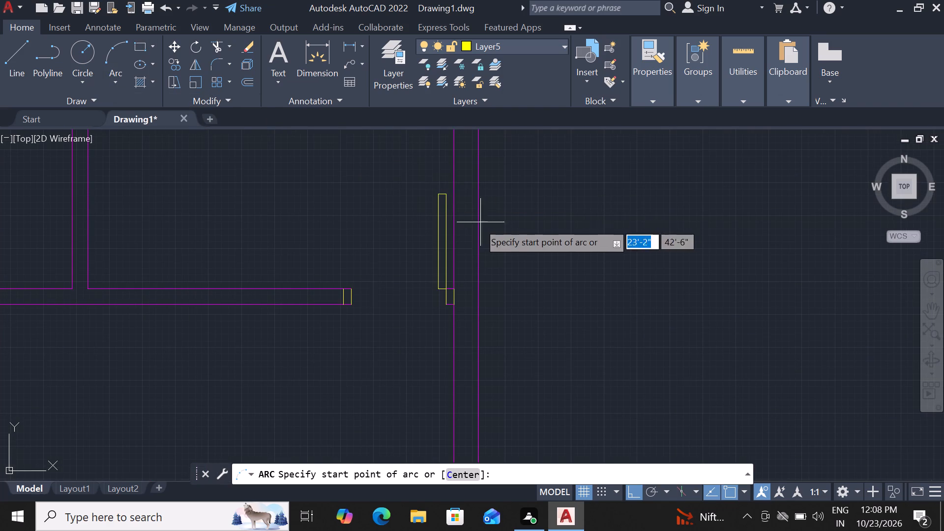
{"action": "scroll", "coordinate": [435, 198], "scroll_direction": "up", "scroll_amount": 5}
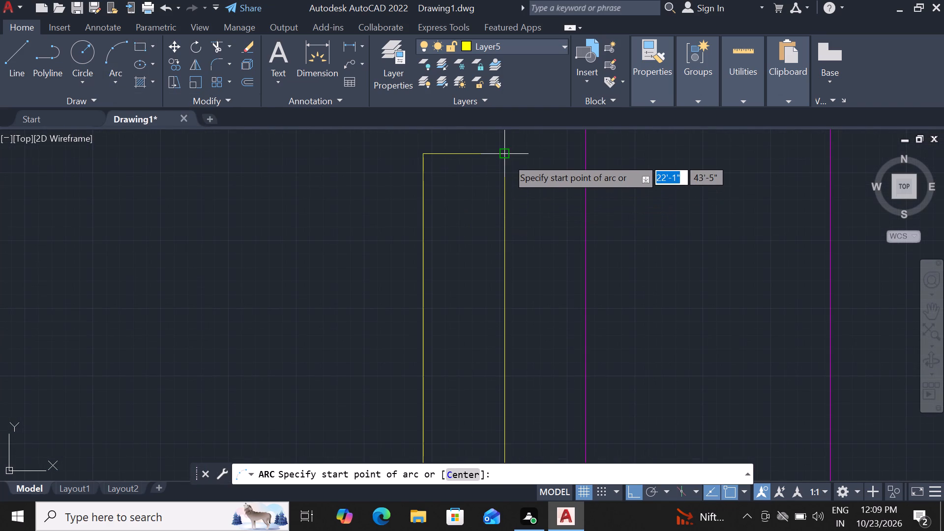
{"action": "left_click", "coordinate": [507, 158]}
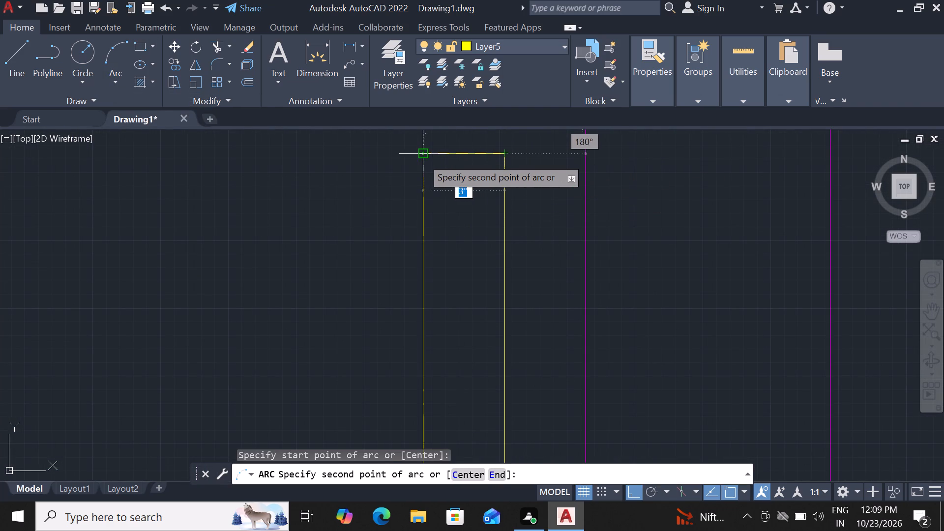
{"action": "left_click", "coordinate": [422, 157]}
{"action": "scroll", "coordinate": [485, 148], "scroll_direction": "down", "scroll_amount": 4}
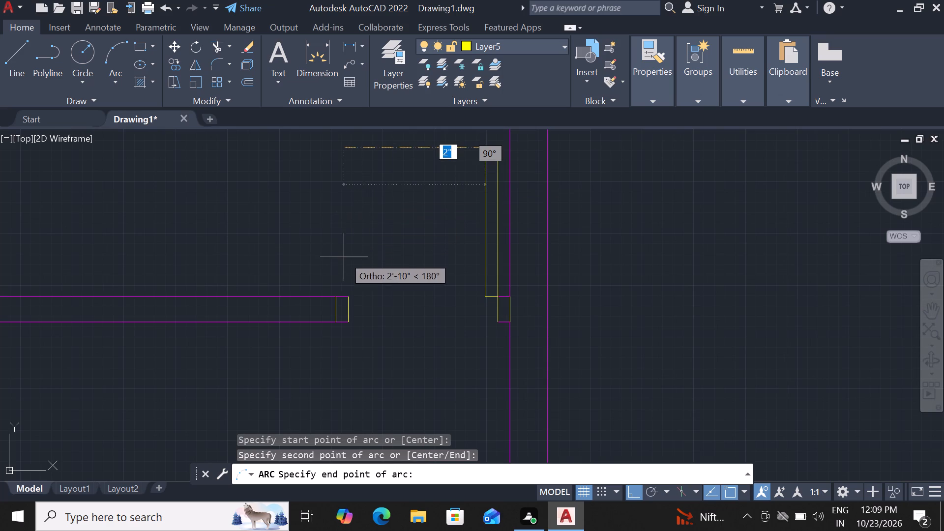
{"action": "left_click", "coordinate": [346, 299]}
Make the green Layer4 the current layer, keeping green as its colour.
{"action": "scroll", "coordinate": [530, 202], "scroll_direction": "down", "scroll_amount": 3}
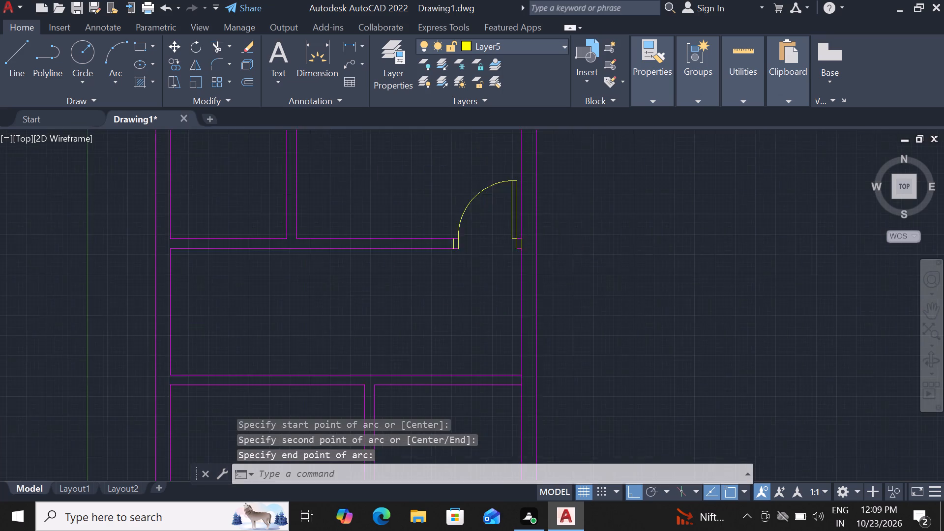
{"action": "scroll", "coordinate": [545, 183], "scroll_direction": "down", "scroll_amount": 2}
{"action": "scroll", "coordinate": [489, 265], "scroll_direction": "up", "scroll_amount": 1}
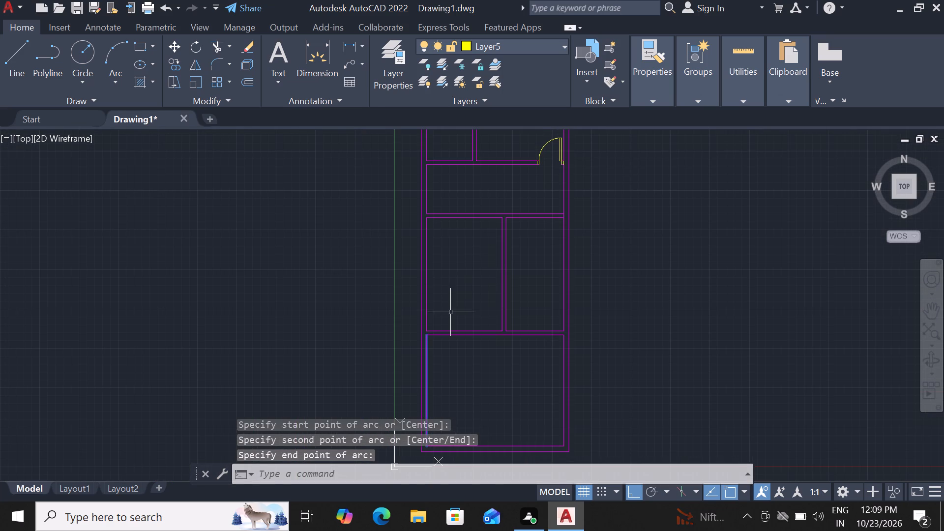
{"action": "scroll", "coordinate": [450, 312], "scroll_direction": "up", "scroll_amount": 2}
{"action": "scroll", "coordinate": [450, 312], "scroll_direction": "down", "scroll_amount": 3}
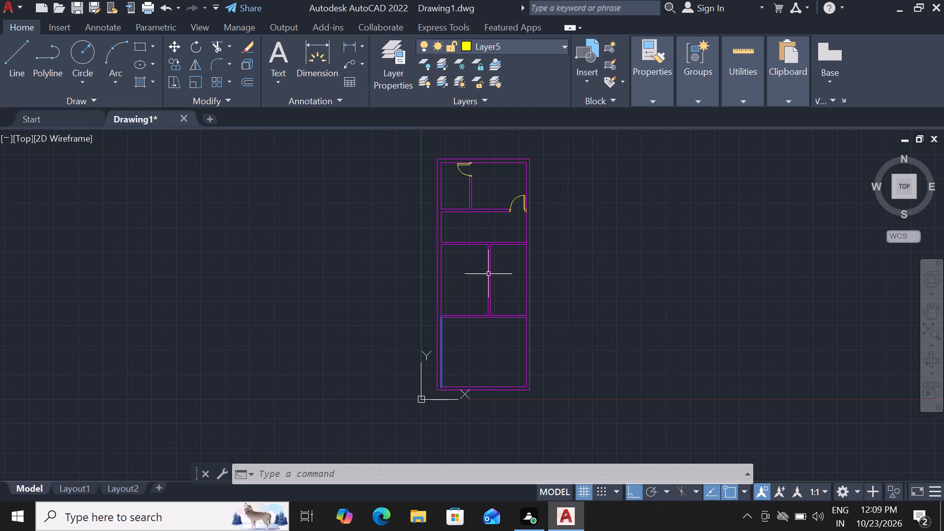
{"action": "scroll", "coordinate": [476, 217], "scroll_direction": "up", "scroll_amount": 2}
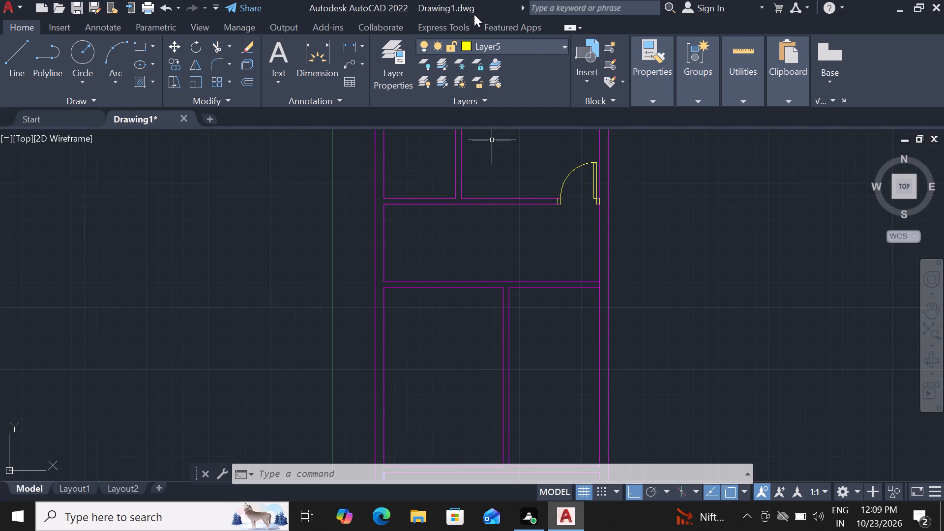
{"action": "left_click", "coordinate": [560, 46]}
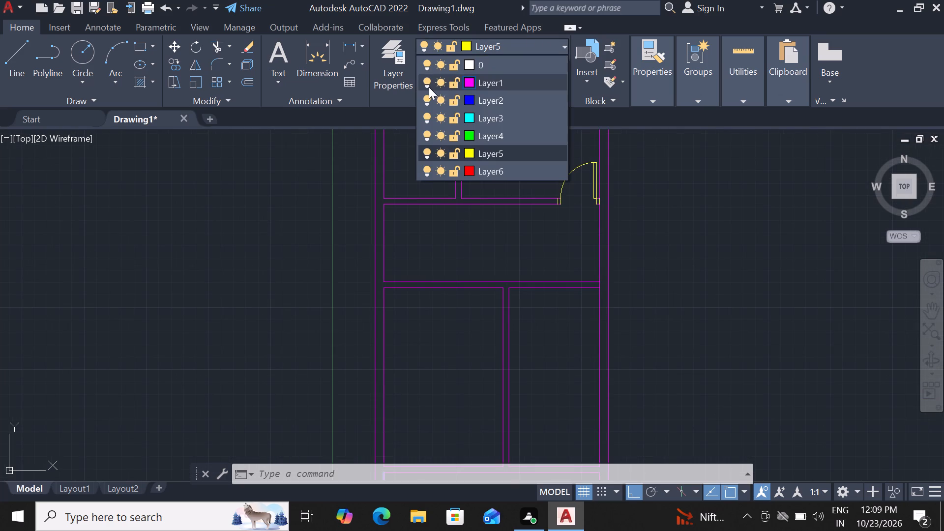
{"action": "left_click", "coordinate": [469, 134]}
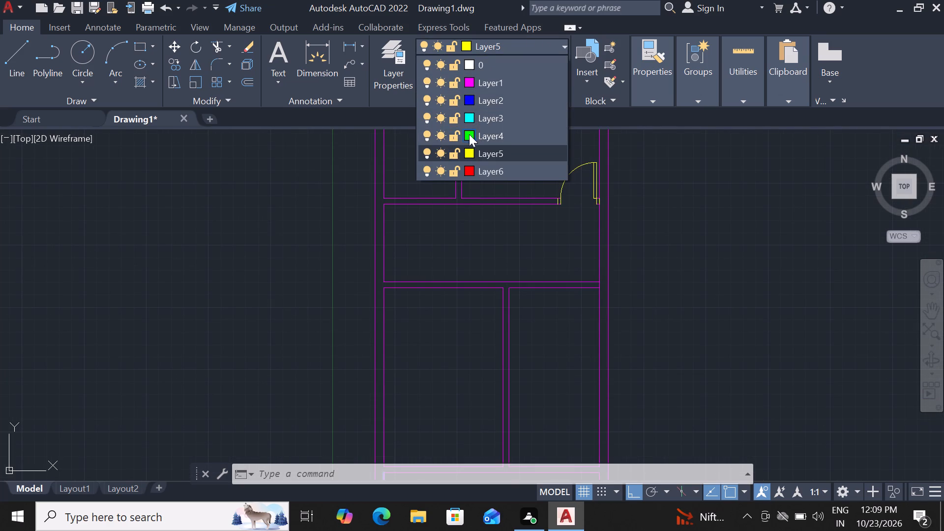
{"action": "left_click", "coordinate": [450, 373]}
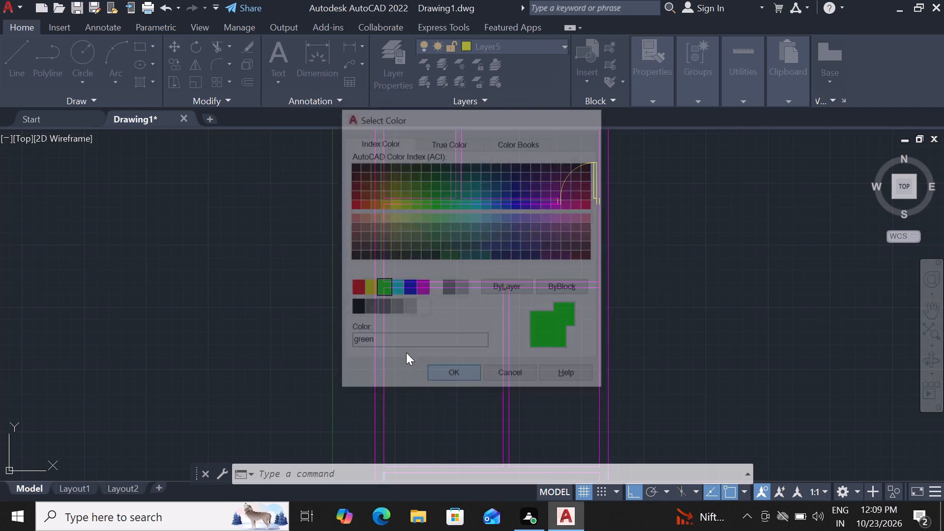
{"action": "left_click", "coordinate": [560, 49]}
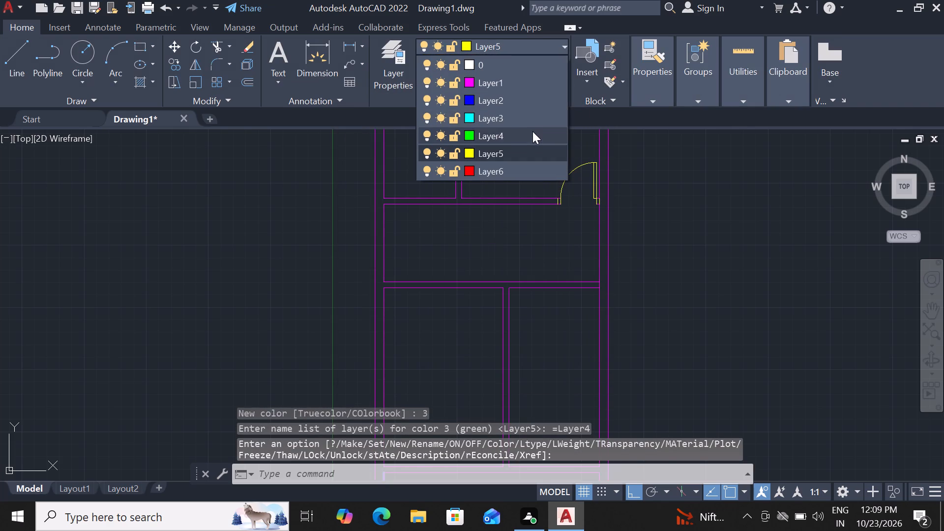
{"action": "left_click", "coordinate": [517, 138]}
Draw an 11'3" by 6'6" rectangle down and right from the upper-left inner corner of the room below the new doorway.
{"action": "type", "text": "REC"}
{"action": "key", "text": "space"}
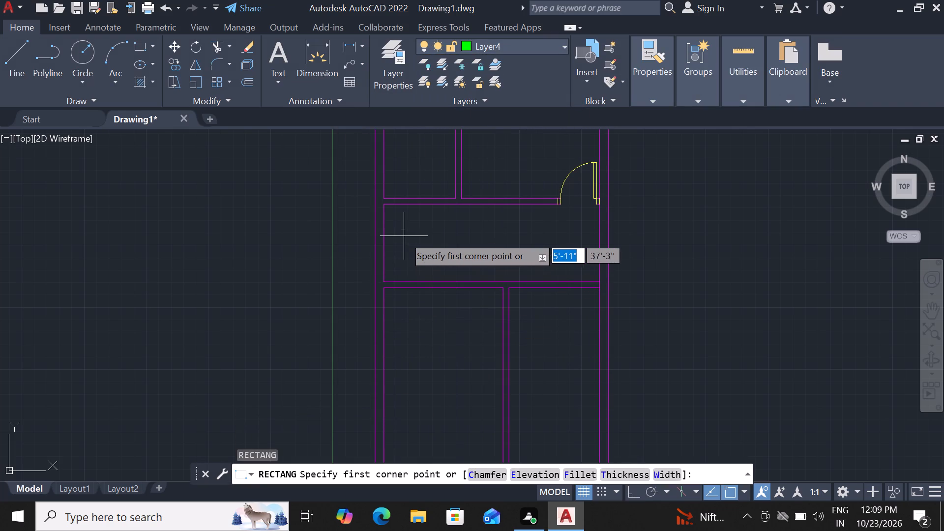
{"action": "left_click", "coordinate": [382, 204]}
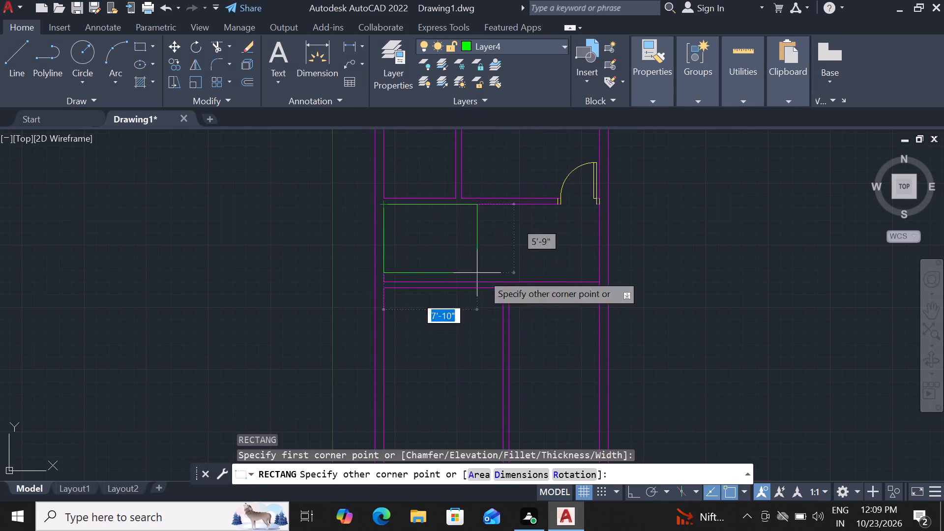
{"action": "type", "text": "D 11"}
{"action": "key", "text": "apostrophe"}
{"action": "key", "text": "3"}
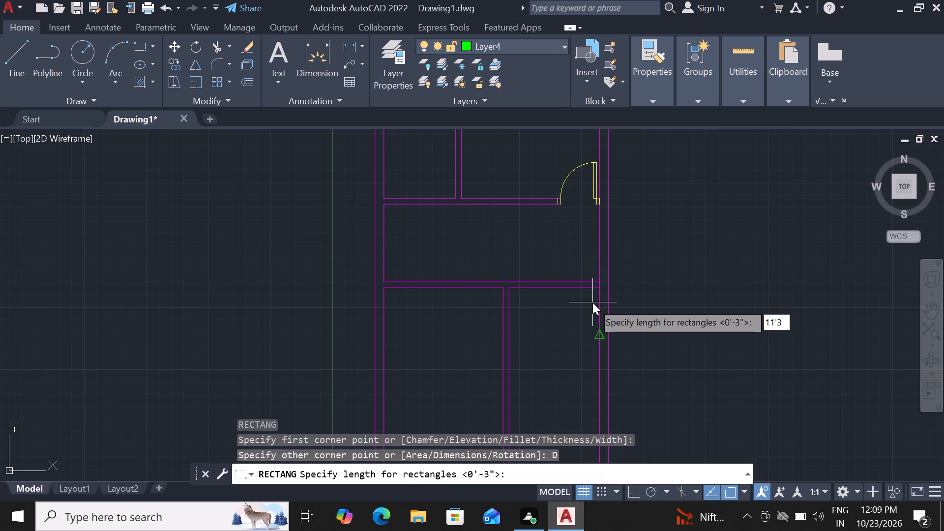
{"action": "key", "text": "shift+quotedbl"}
{"action": "key", "text": "Return"}
{"action": "type", "text": "6'"}
{"action": "type", "text": "6\""}
{"action": "key", "text": "Return"}
{"action": "left_click", "coordinate": [592, 302]}
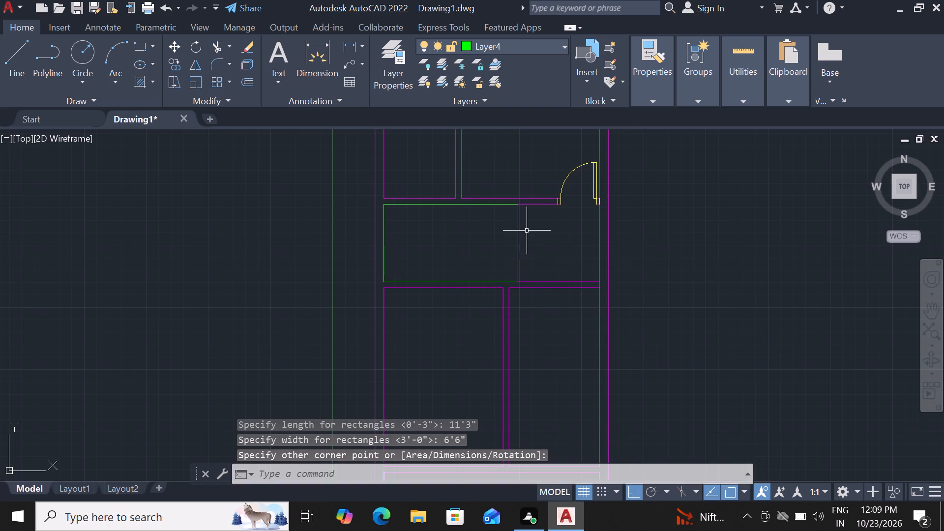
Explode the green rectangle into separate lines.
{"action": "scroll", "coordinate": [522, 228], "scroll_direction": "up", "scroll_amount": 2}
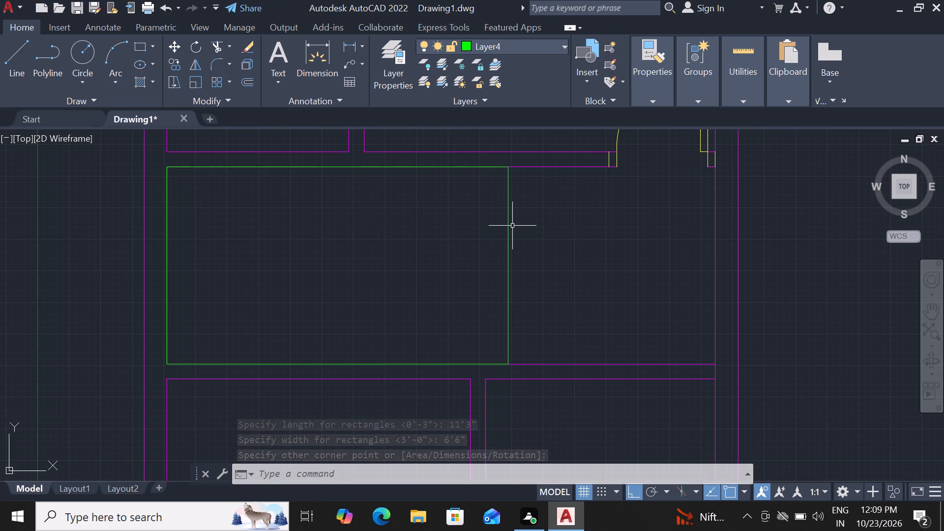
{"action": "left_click", "coordinate": [509, 226]}
{"action": "type", "text": "X"}
{"action": "key", "text": "space"}
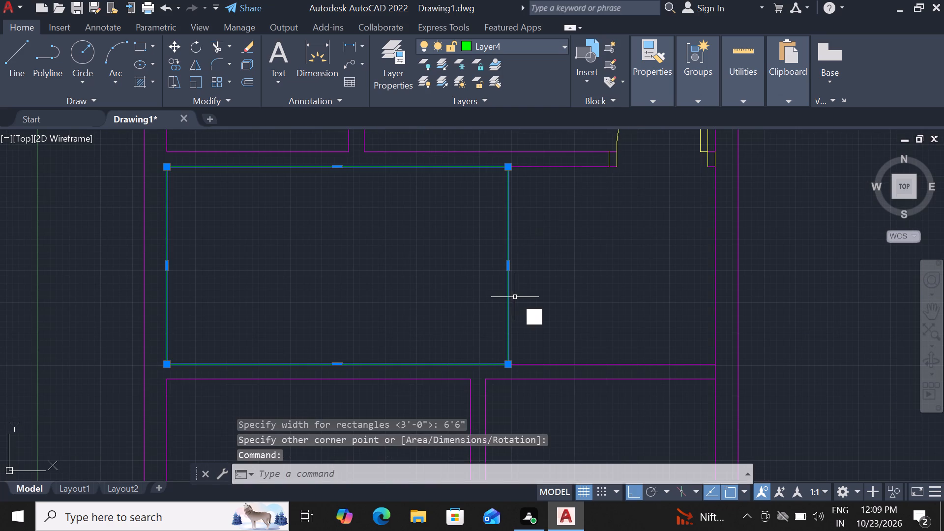
{"action": "key", "text": "space"}
{"action": "key", "text": "Escape"}
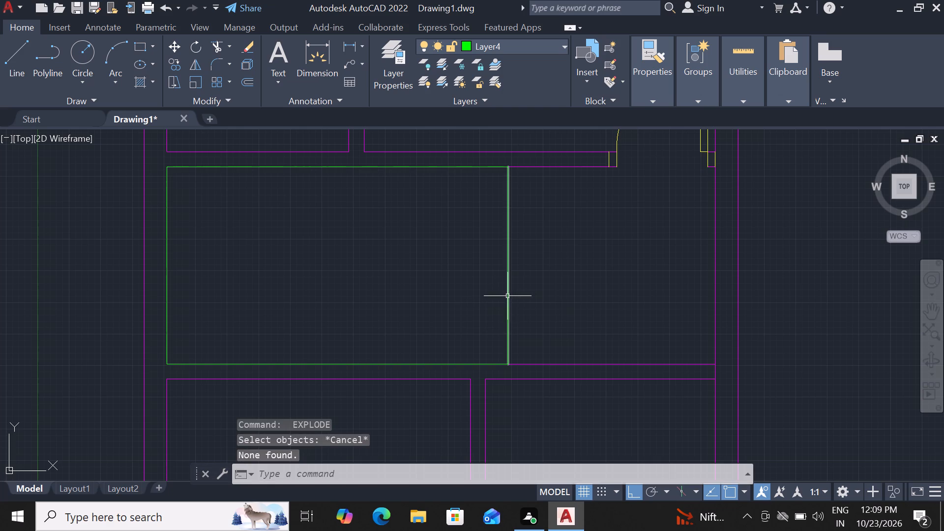
Offset the exploded rectangle's left edge 3' to the right to mark the stair landing.
{"action": "left_click", "coordinate": [169, 334]}
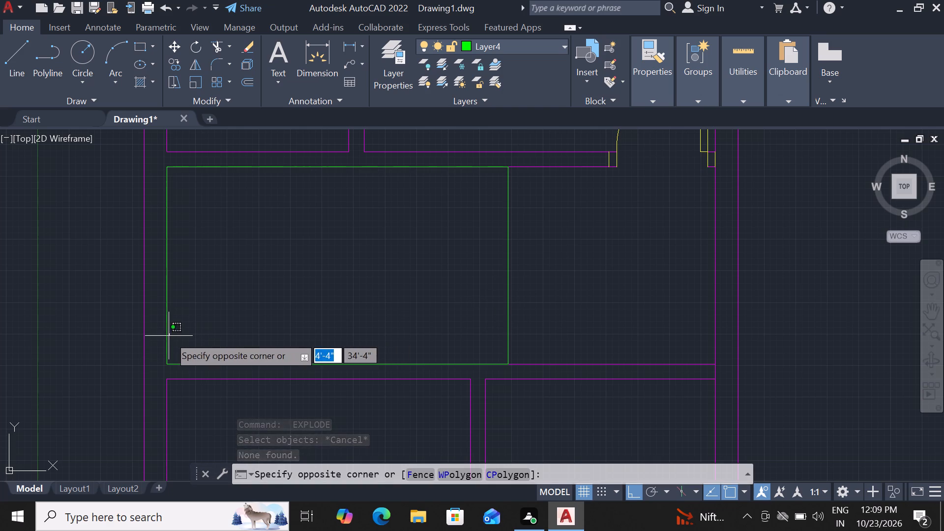
{"action": "left_click", "coordinate": [169, 336]}
{"action": "left_click", "coordinate": [166, 337]}
{"action": "type", "text": "OF"}
{"action": "key", "text": "space"}
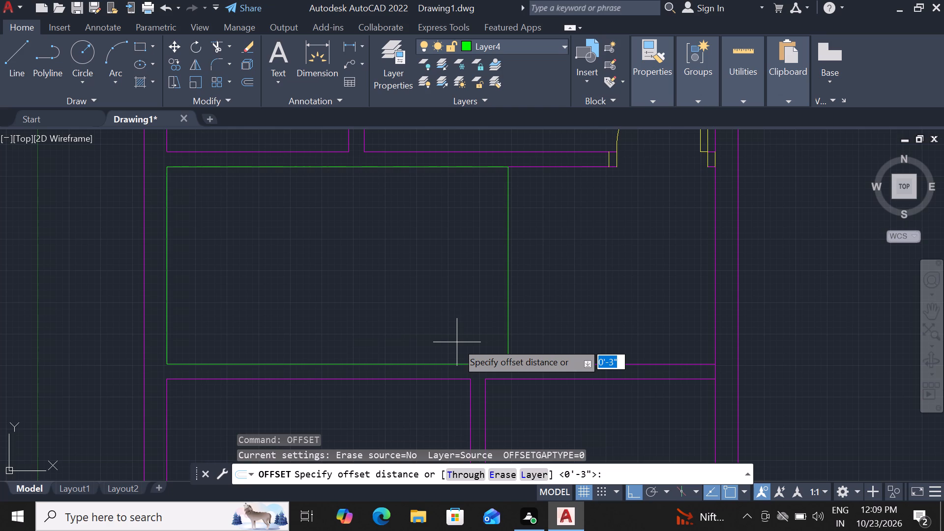
{"action": "type", "text": "3'"}
{"action": "key", "text": "Return"}
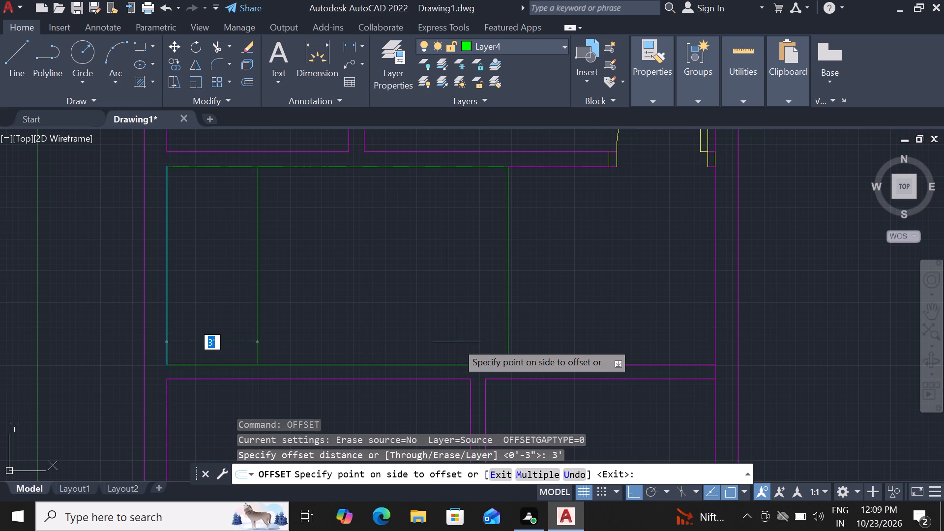
{"action": "left_click", "coordinate": [457, 342]}
Offset the green outline's bottom and top edges 3' inward to mark the two stair flights.
{"action": "left_click", "coordinate": [452, 361]}
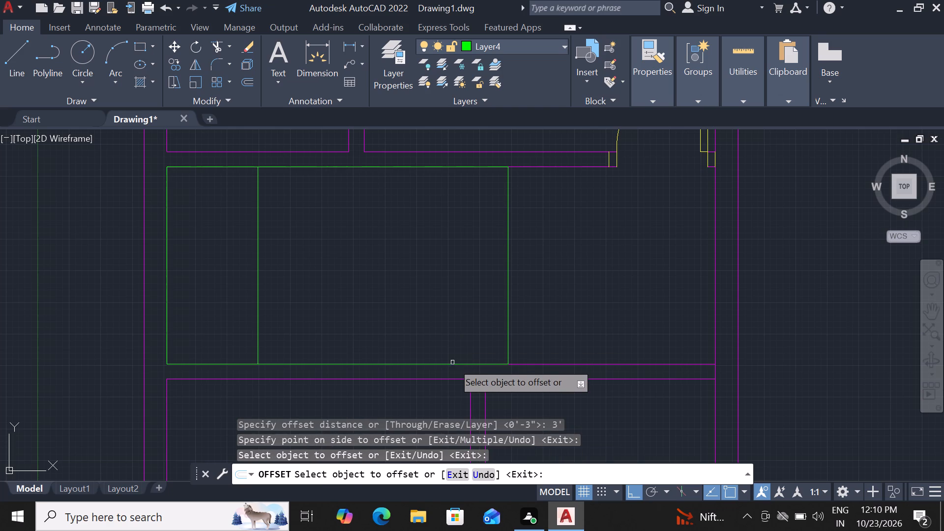
{"action": "left_click", "coordinate": [452, 362]}
{"action": "left_click_drag", "start_coordinate": [451, 277], "coordinate": [449, 258]}
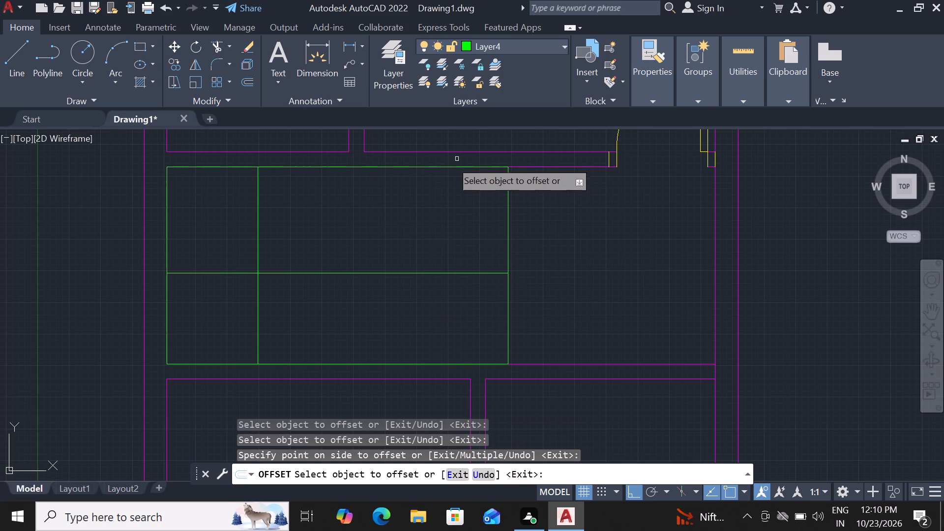
{"action": "left_click", "coordinate": [428, 166]}
{"action": "left_click", "coordinate": [418, 197]}
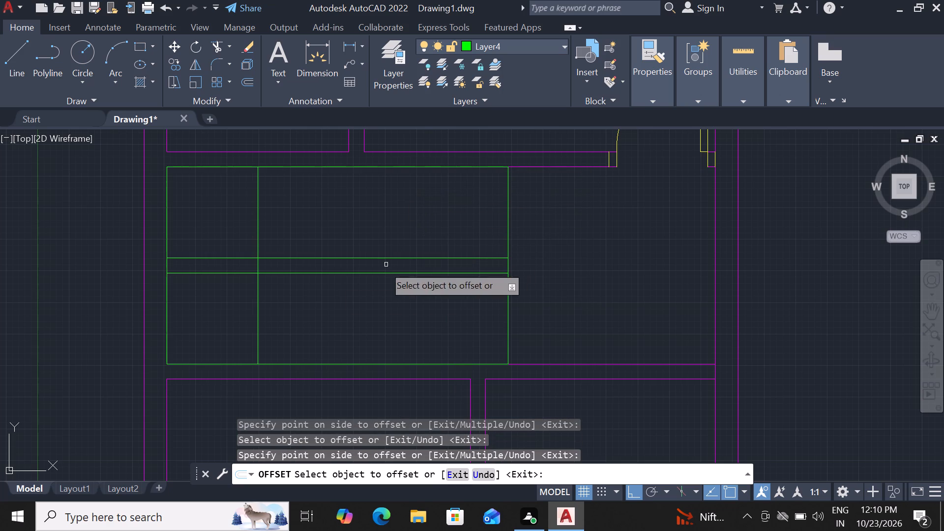
{"action": "key", "text": "Escape"}
Offset the landing's vertical line 11" to the right repeatedly to create eight stair tread lines.
{"action": "type", "text": "OF 11"}
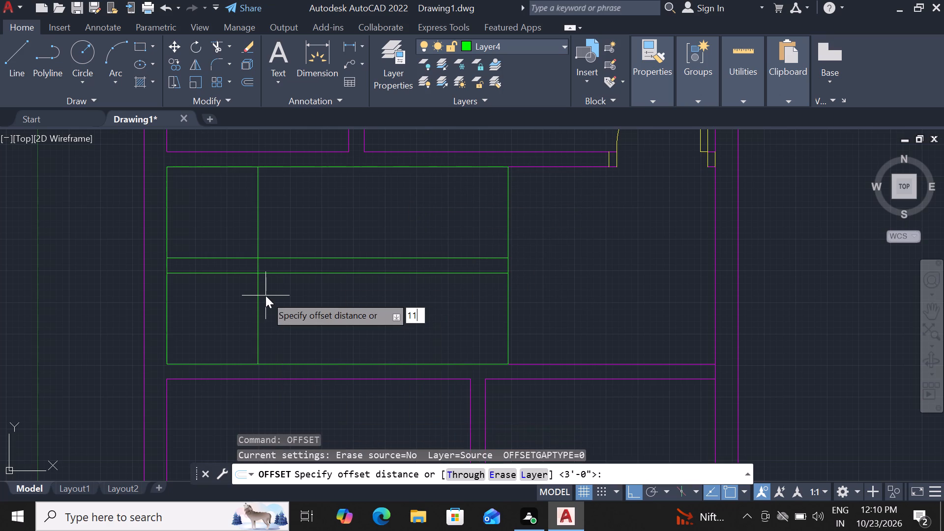
{"action": "key", "text": "shift+quotedbl"}
{"action": "key", "text": "Return"}
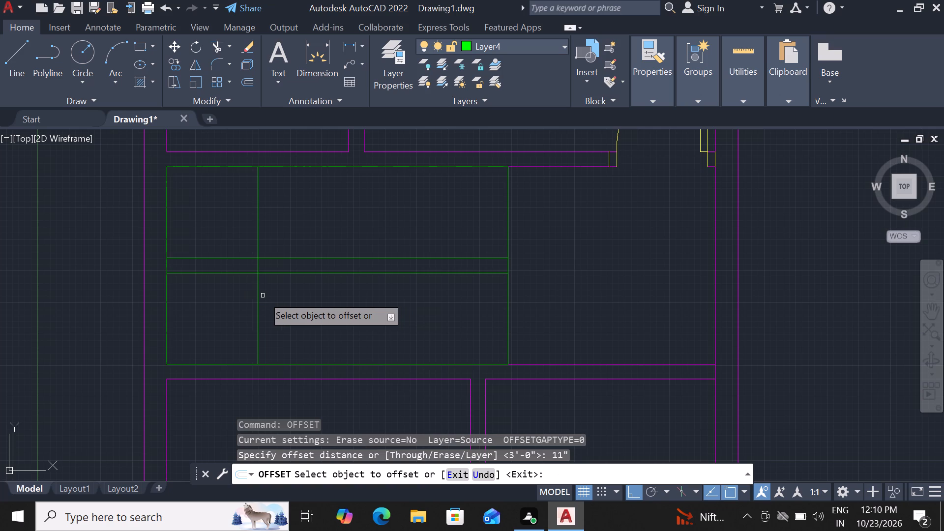
{"action": "left_click", "coordinate": [258, 298]}
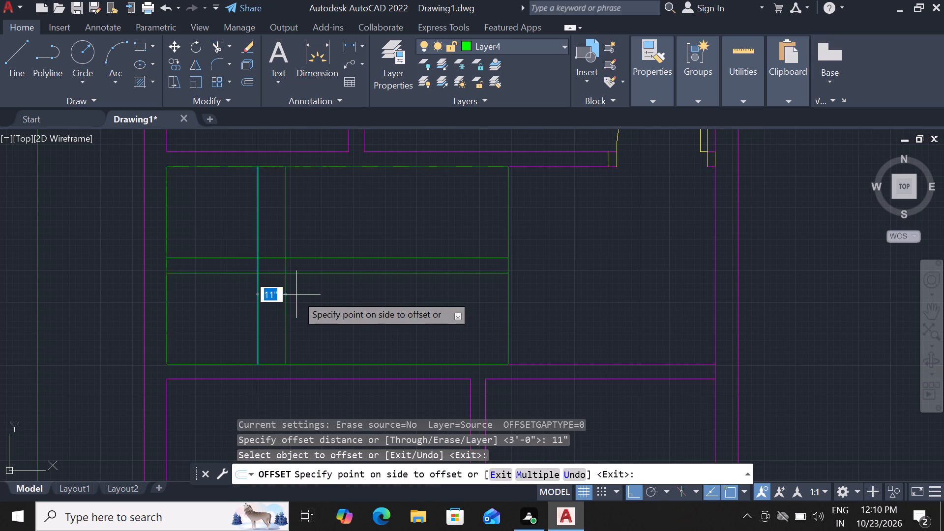
{"action": "key", "text": "m"}
{"action": "key", "text": "space"}
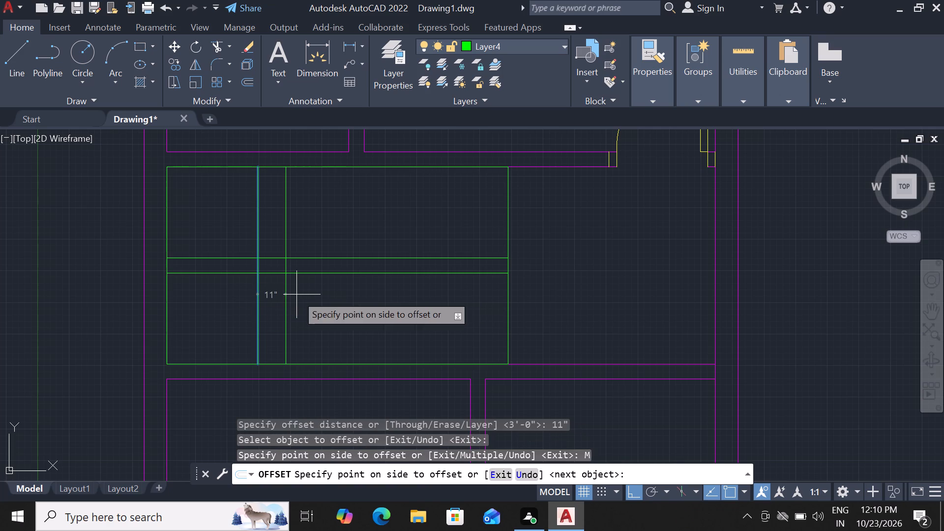
{"action": "left_click", "coordinate": [296, 295]}
{"action": "left_click", "coordinate": [297, 295]}
{"action": "left_click", "coordinate": [325, 290]}
{"action": "left_click", "coordinate": [339, 290]}
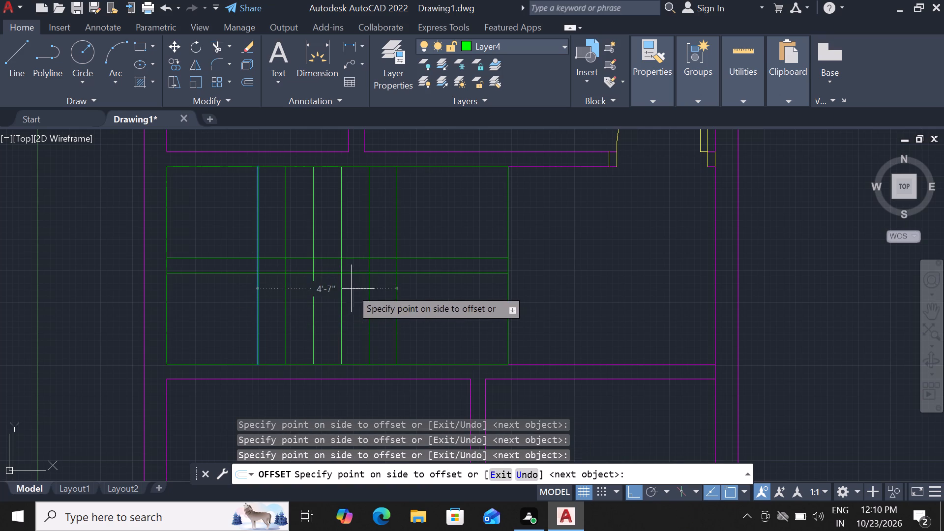
{"action": "left_click", "coordinate": [357, 287]}
{"action": "left_click", "coordinate": [390, 286]}
{"action": "left_click", "coordinate": [397, 285]}
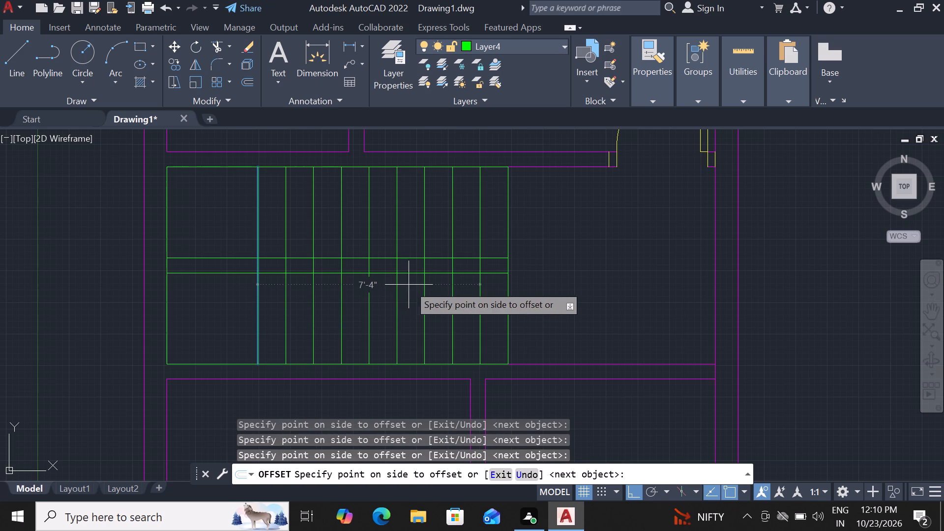
{"action": "left_click", "coordinate": [409, 285]}
{"action": "key", "text": "space"}
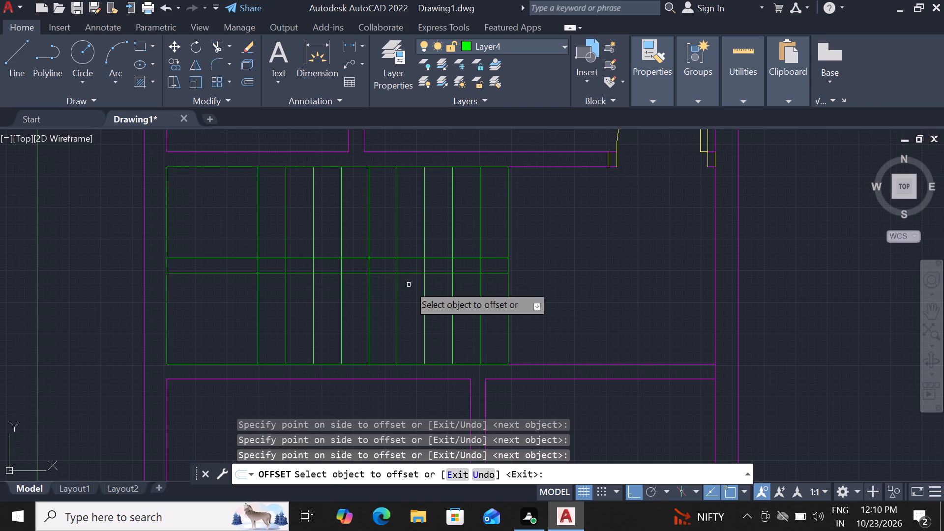
{"action": "key", "text": "Escape"}
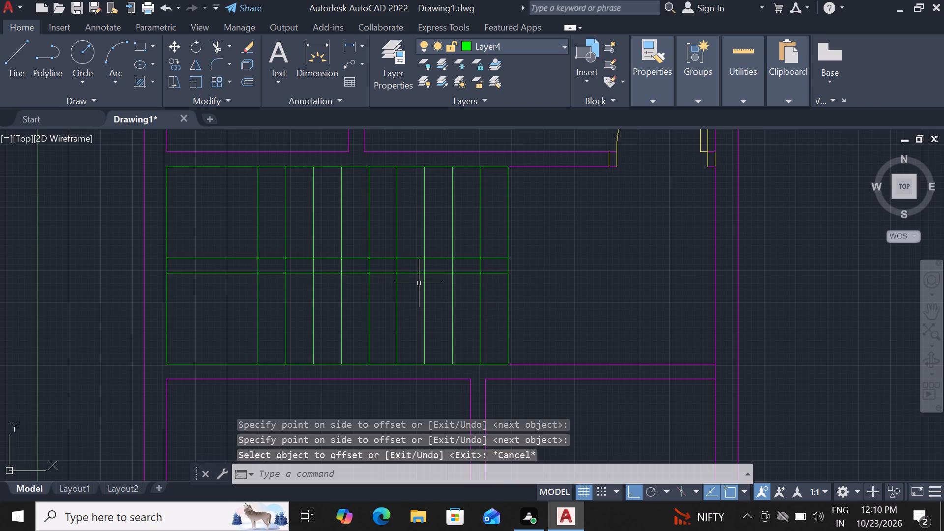
Trim the tread lines out of the gap between the two flights and the flight edge lines across the landing.
{"action": "type", "text": "TR"}
{"action": "key", "text": "space"}
{"action": "key", "text": "space"}
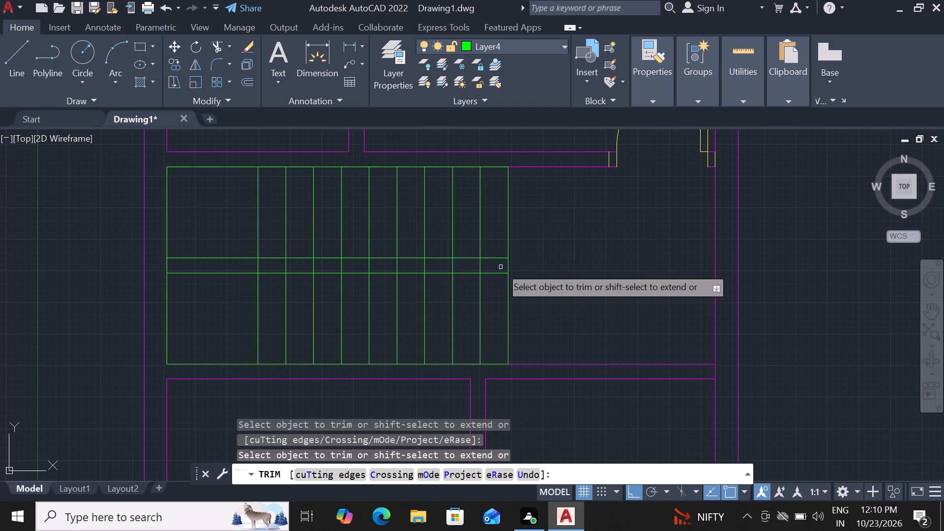
{"action": "left_click", "coordinate": [501, 267]}
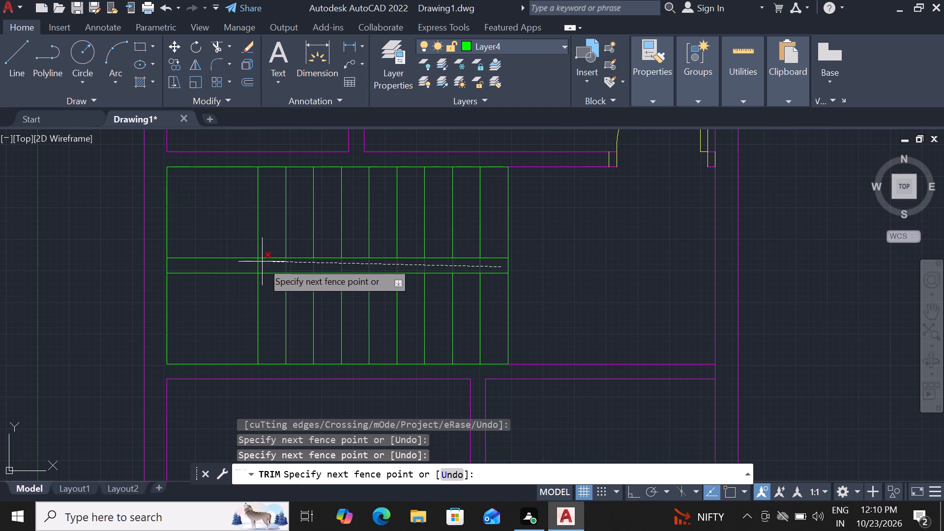
{"action": "left_click", "coordinate": [282, 266]}
{"action": "left_click", "coordinate": [197, 230]}
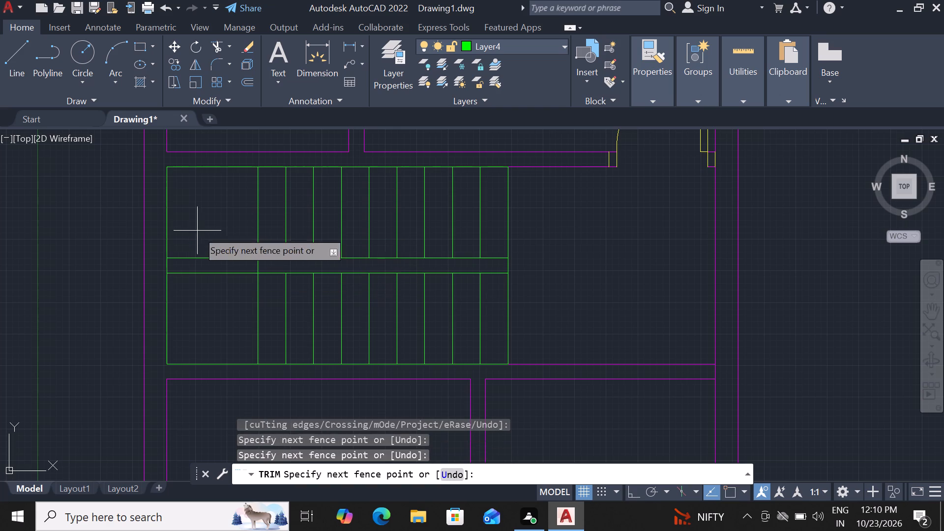
{"action": "left_click", "coordinate": [199, 293]}
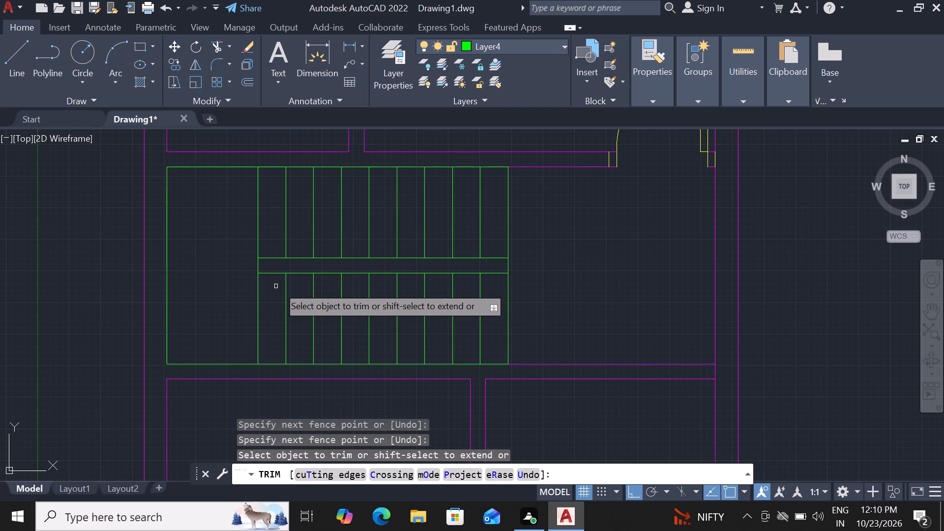
Trim the lower flight's end line and the bottom green edge beyond its last tread, making that flight one tread shorter.
{"action": "left_click", "coordinate": [502, 287]}
{"action": "left_click", "coordinate": [536, 286]}
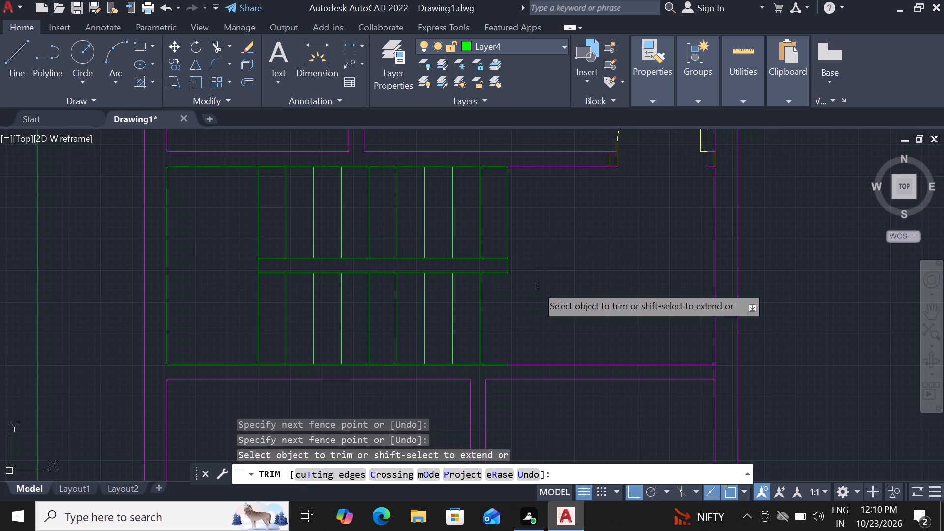
{"action": "left_click", "coordinate": [487, 364]}
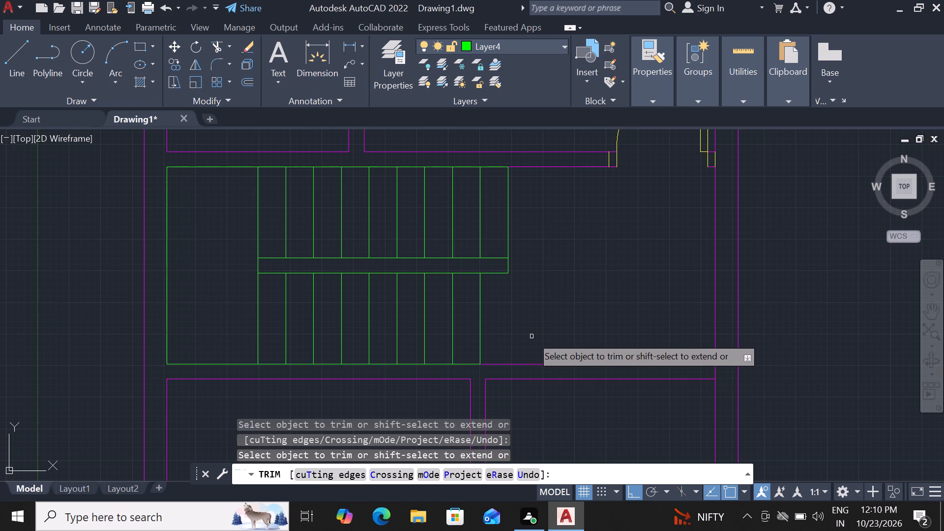
{"action": "key", "text": "Escape"}
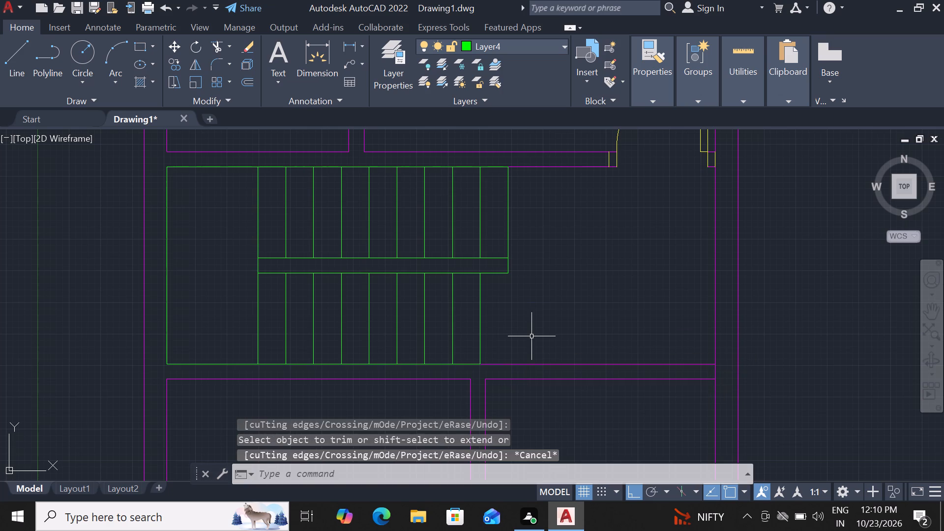
On Layer3, draw a stair direction polyline from the upper flight's last tread, around the landing and halfway along the lower flight.
{"action": "scroll", "coordinate": [451, 279], "scroll_direction": "down", "scroll_amount": 3}
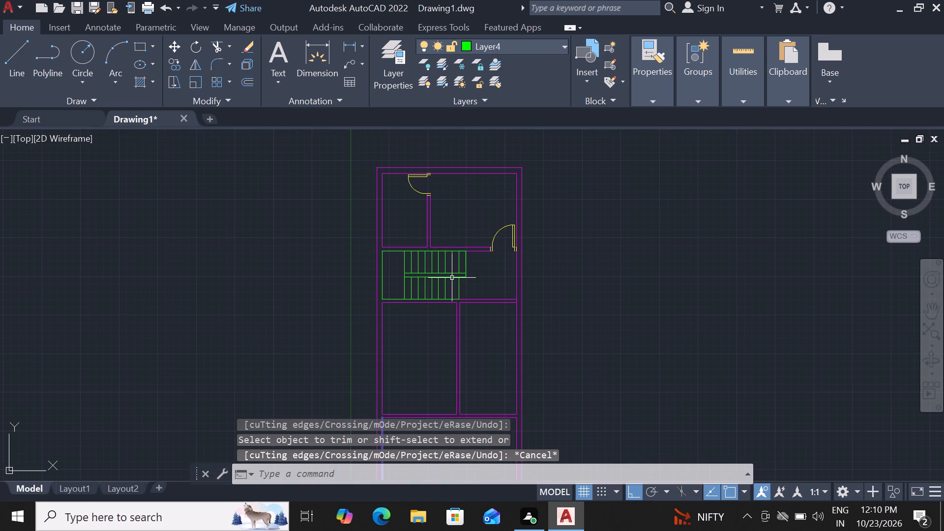
{"action": "left_click", "coordinate": [558, 45]}
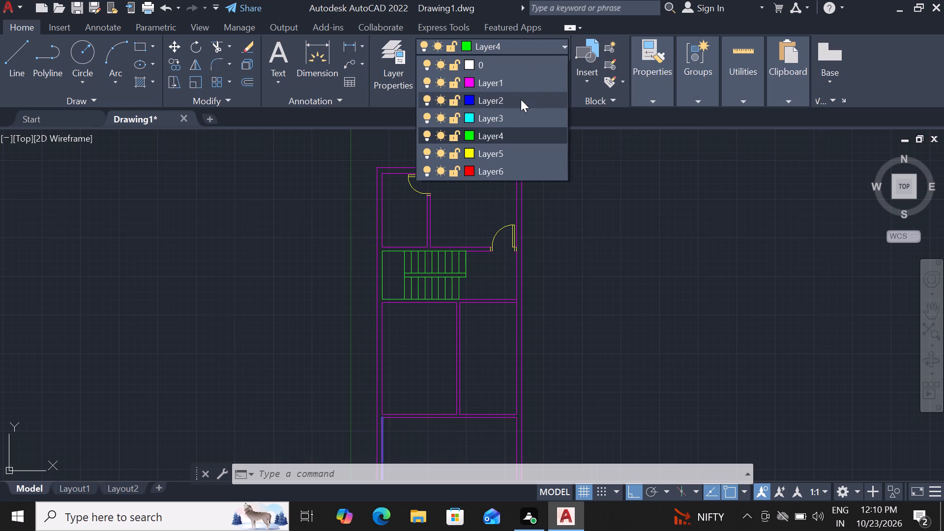
{"action": "left_click", "coordinate": [506, 112]}
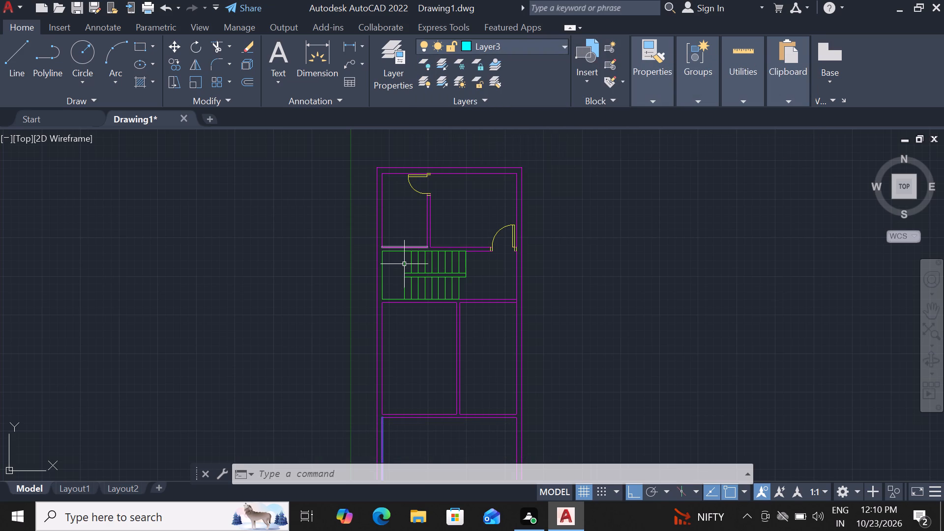
{"action": "type", "text": "PL"}
{"action": "key", "text": "space"}
{"action": "scroll", "coordinate": [414, 264], "scroll_direction": "up", "scroll_amount": 2}
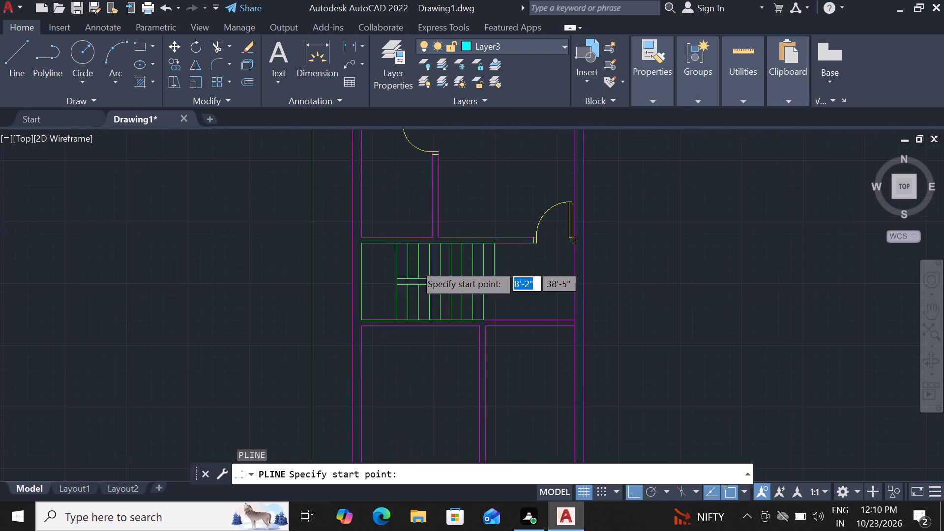
{"action": "left_click", "coordinate": [529, 259]}
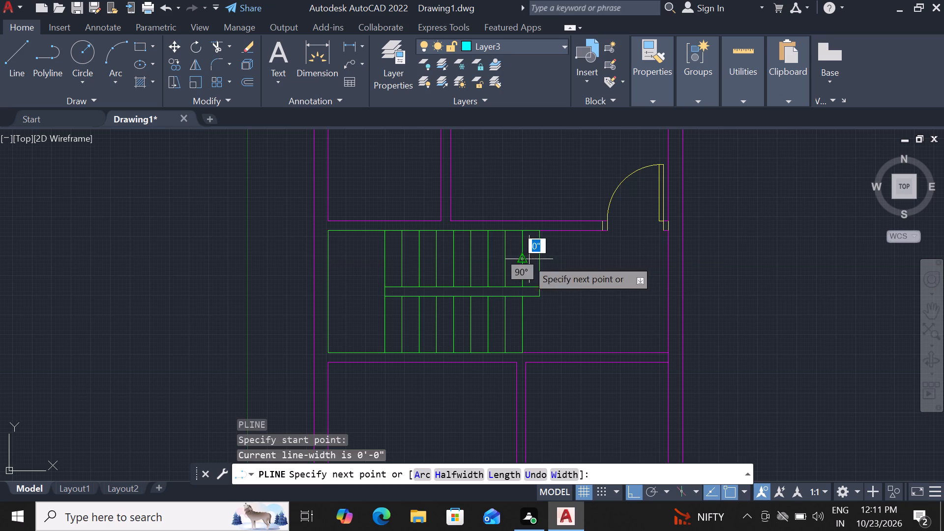
{"action": "left_click", "coordinate": [345, 259]}
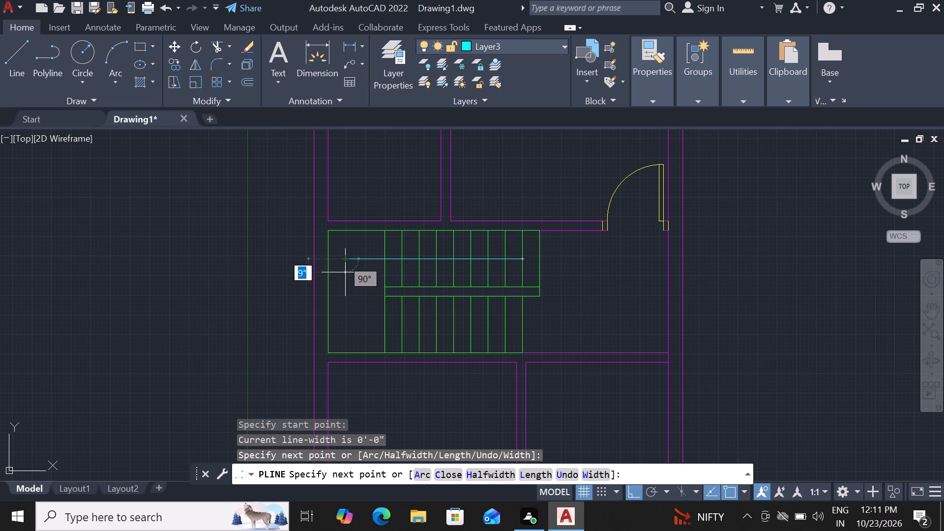
{"action": "left_click", "coordinate": [345, 324]}
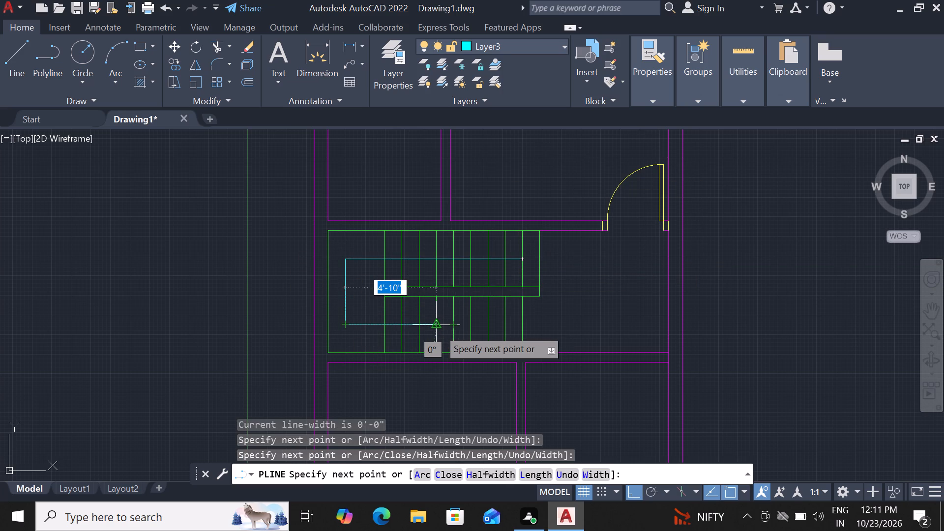
{"action": "left_click", "coordinate": [438, 329]}
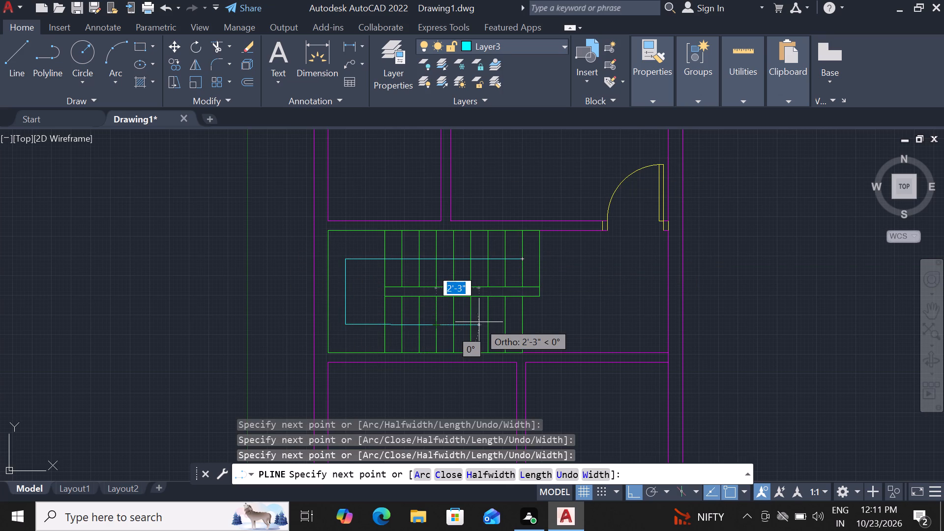
Finish the direction polyline with an arrowhead about 2'9" long, tapering from a 1' starting width to 0.
{"action": "type", "text": "W 1'"}
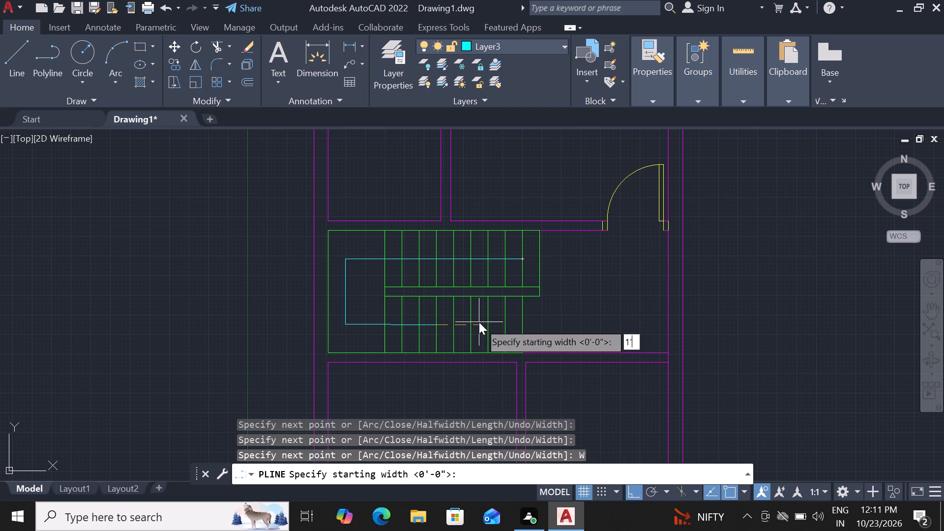
{"action": "key", "text": "Return"}
{"action": "key", "text": "0"}
{"action": "key", "text": "Return"}
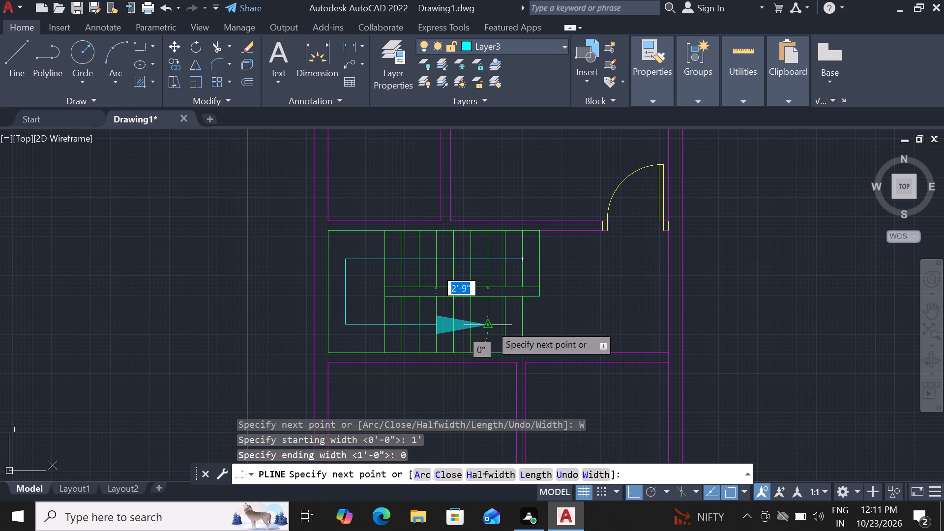
{"action": "left_click", "coordinate": [487, 325]}
{"action": "key", "text": "space"}
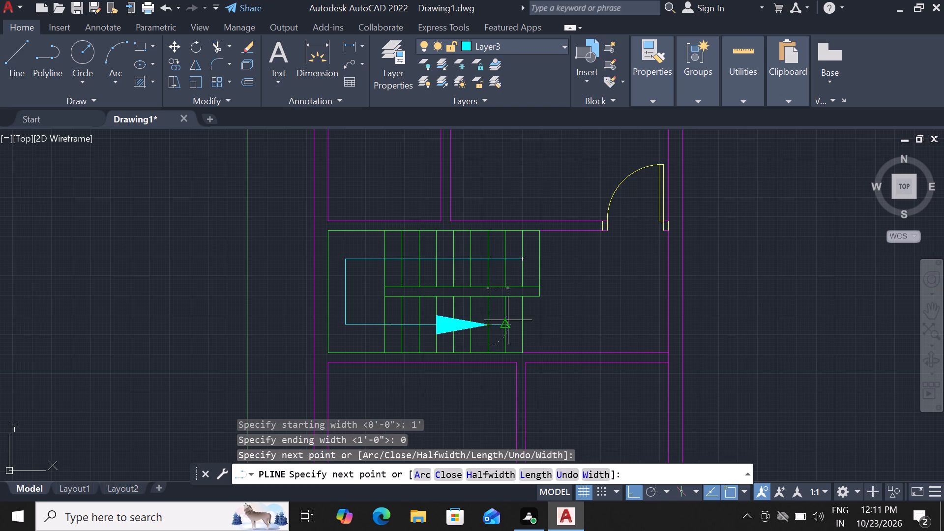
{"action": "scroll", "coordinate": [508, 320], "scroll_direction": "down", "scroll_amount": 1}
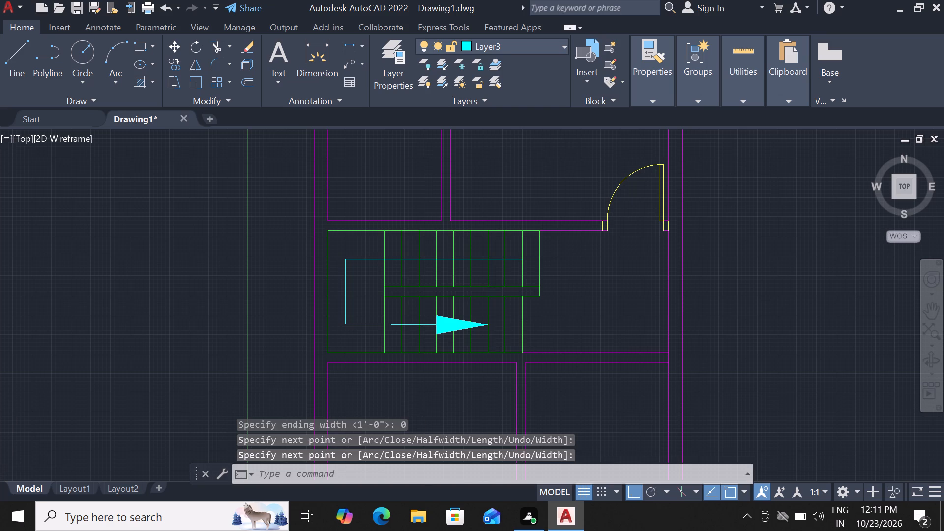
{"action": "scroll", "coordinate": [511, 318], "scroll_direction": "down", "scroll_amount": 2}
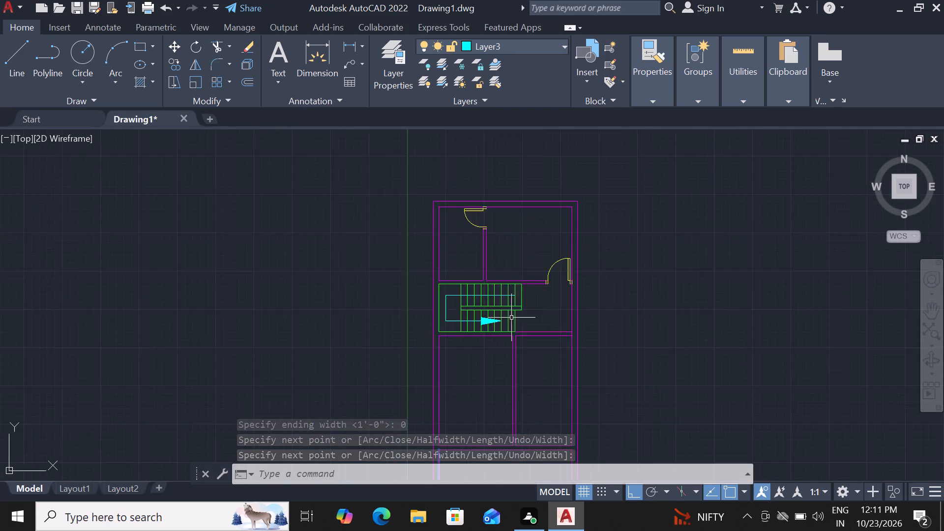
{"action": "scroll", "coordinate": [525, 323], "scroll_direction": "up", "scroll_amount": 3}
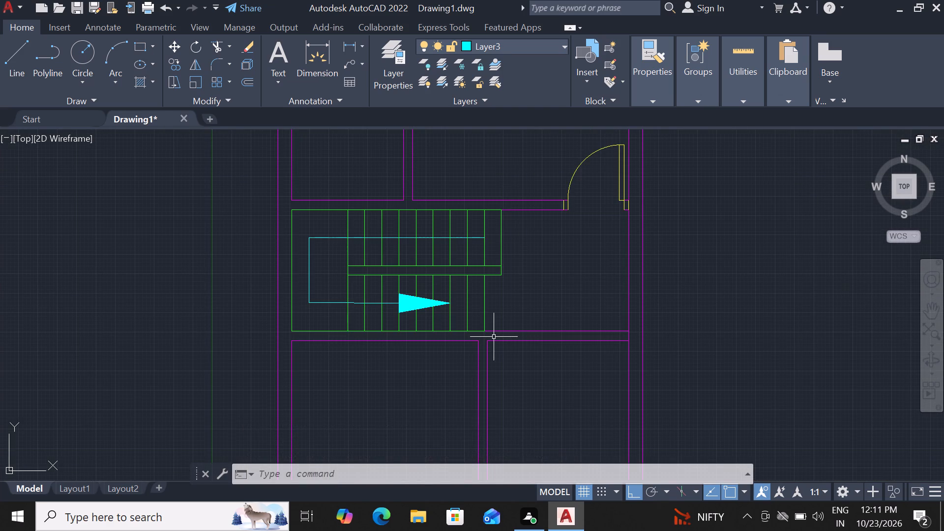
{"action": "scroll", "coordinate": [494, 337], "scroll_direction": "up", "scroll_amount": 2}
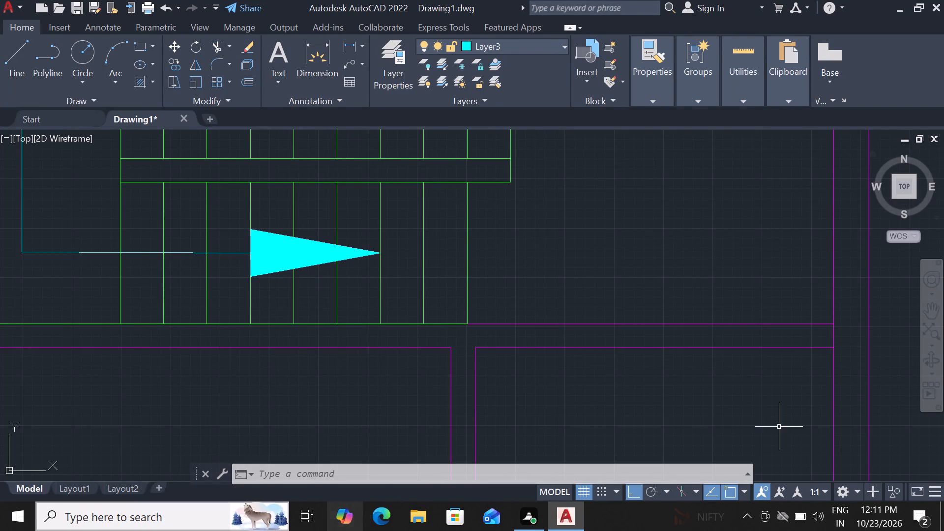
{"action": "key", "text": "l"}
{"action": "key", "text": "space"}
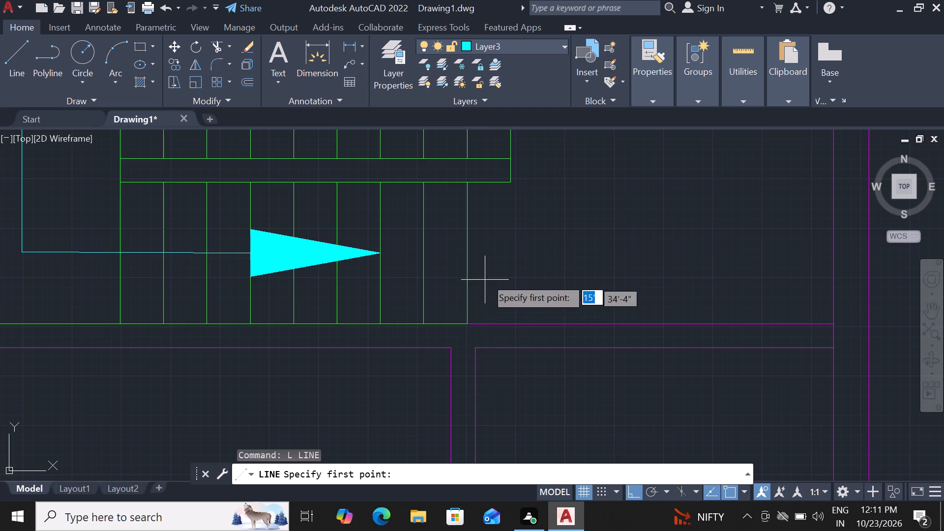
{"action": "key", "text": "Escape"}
On Layer5, draw a 6" line across the wall below the stairs, in line with the vertical partition's right face.
{"action": "left_click", "coordinate": [556, 51]}
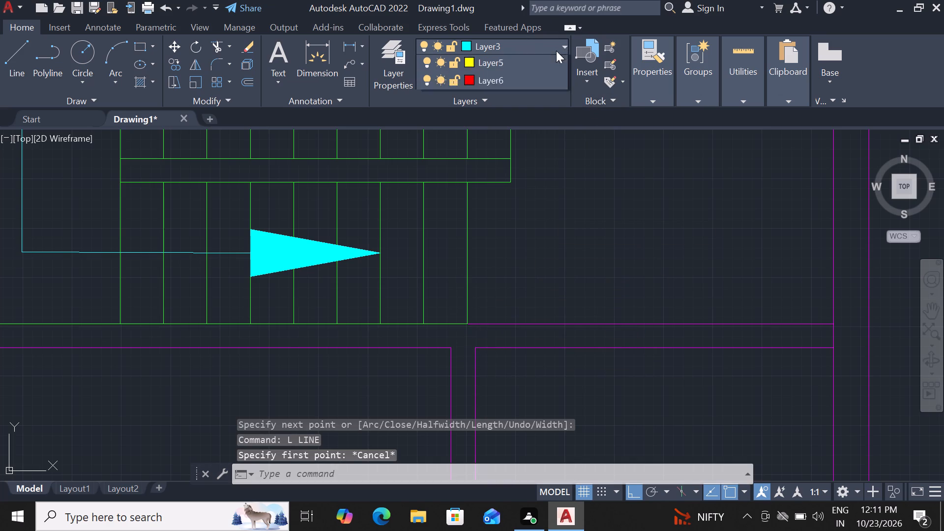
{"action": "left_click", "coordinate": [498, 157]}
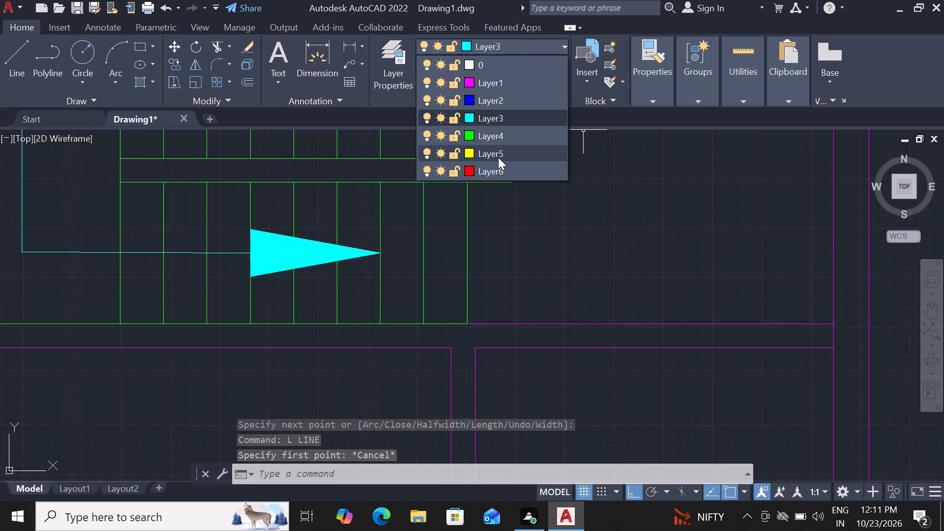
{"action": "type", "text": "L"}
{"action": "key", "text": "space"}
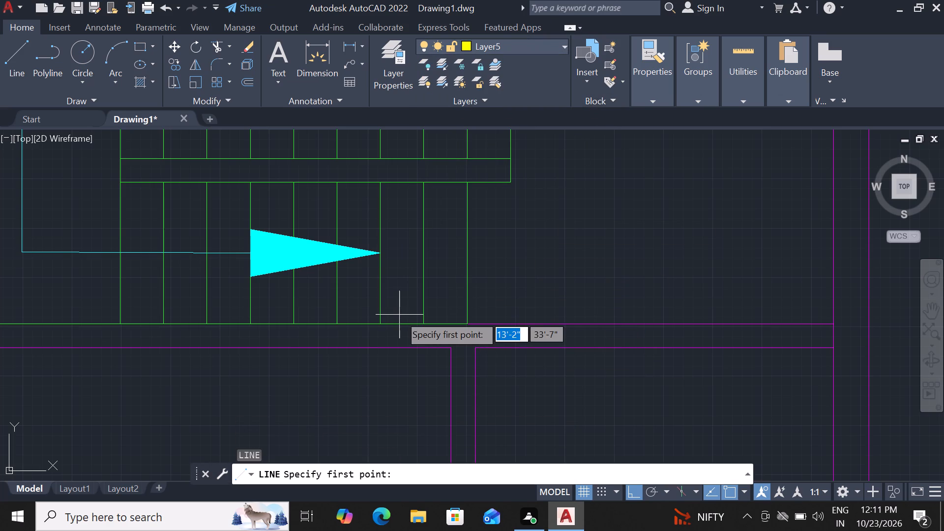
{"action": "left_click", "coordinate": [474, 345]}
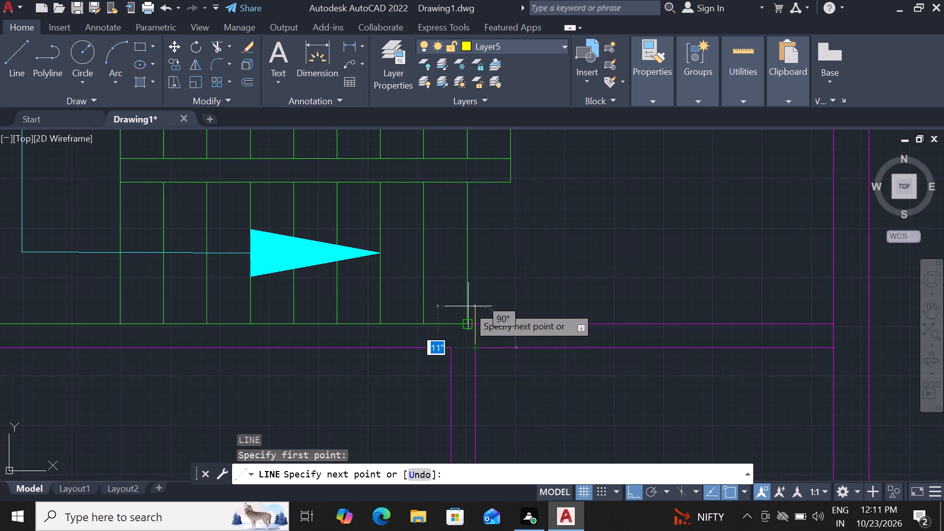
{"action": "scroll", "coordinate": [469, 319], "scroll_direction": "up", "scroll_amount": 3}
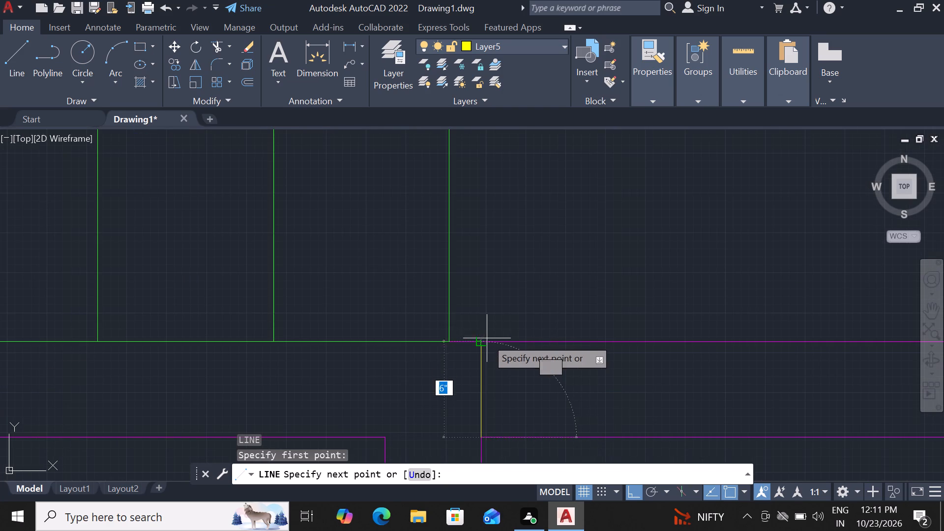
{"action": "left_click", "coordinate": [483, 342]}
{"action": "key", "text": "Escape"}
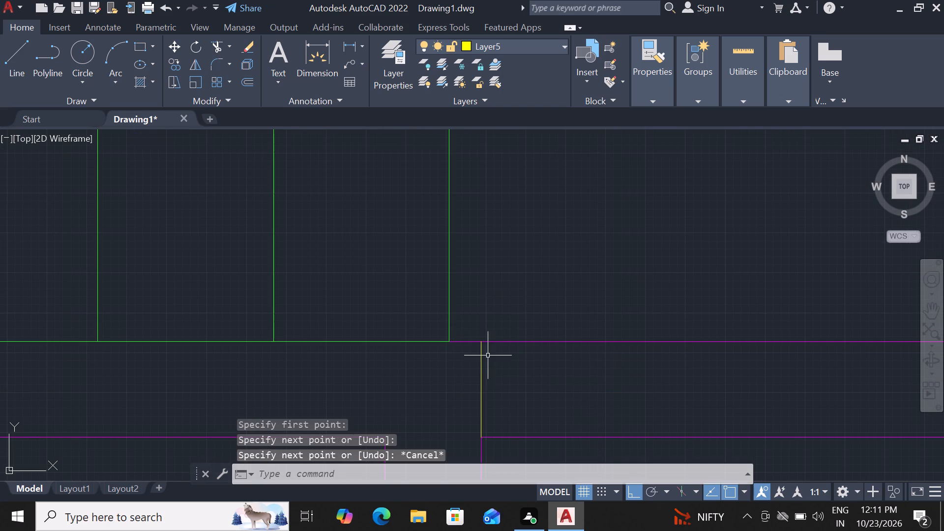
Offset the new yellow line 2' to the right along the wall.
{"action": "left_click", "coordinate": [479, 366]}
{"action": "type", "text": "OF"}
{"action": "key", "text": "space"}
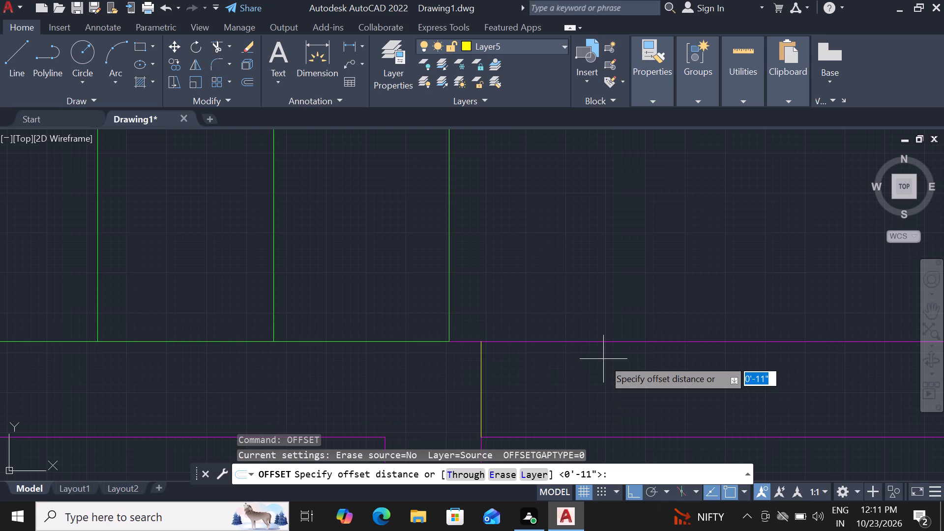
{"action": "type", "text": "2'"}
{"action": "key", "text": "Return"}
{"action": "left_click", "coordinate": [654, 354]}
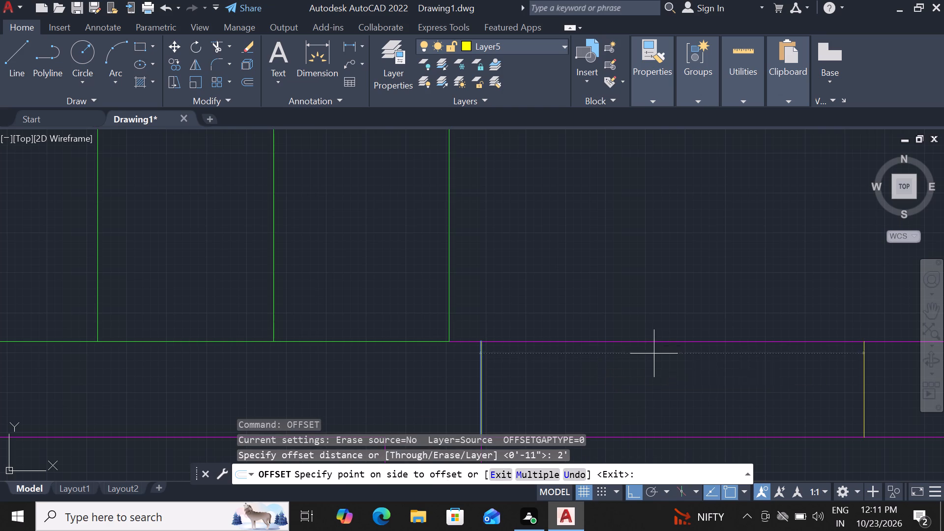
{"action": "scroll", "coordinate": [587, 252], "scroll_direction": "down", "scroll_amount": 4}
{"action": "key", "text": "grave"}
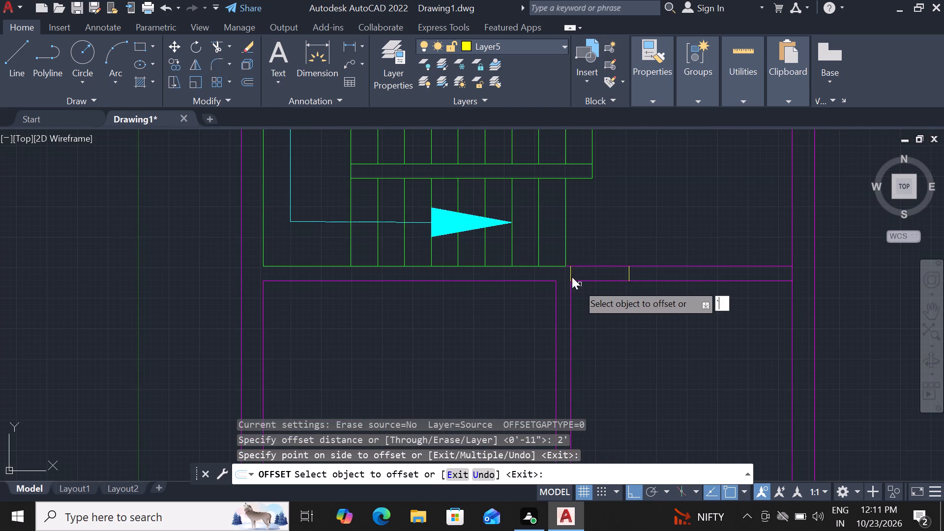
{"action": "key", "text": "Escape"}
Delete the original yellow line at the partition's right face.
{"action": "scroll", "coordinate": [570, 270], "scroll_direction": "up", "scroll_amount": 2}
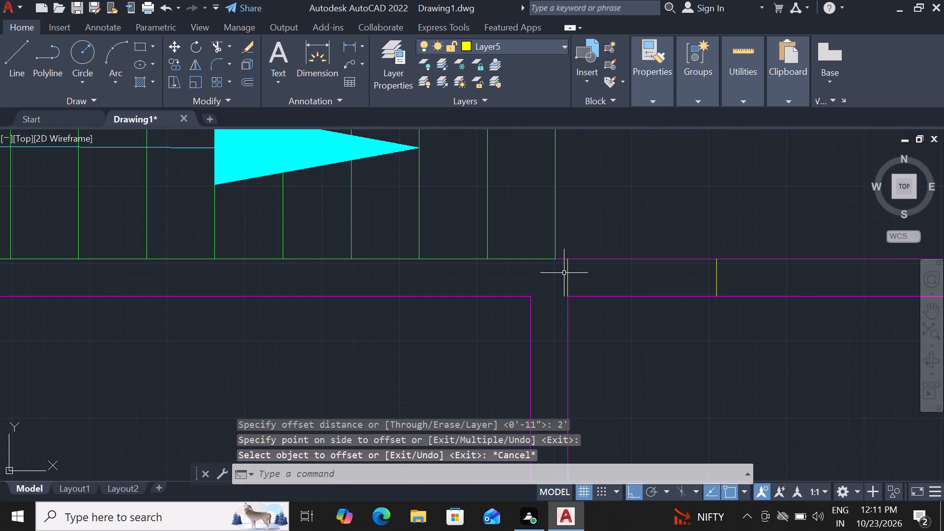
{"action": "left_click", "coordinate": [567, 273]}
{"action": "key", "text": "Delete"}
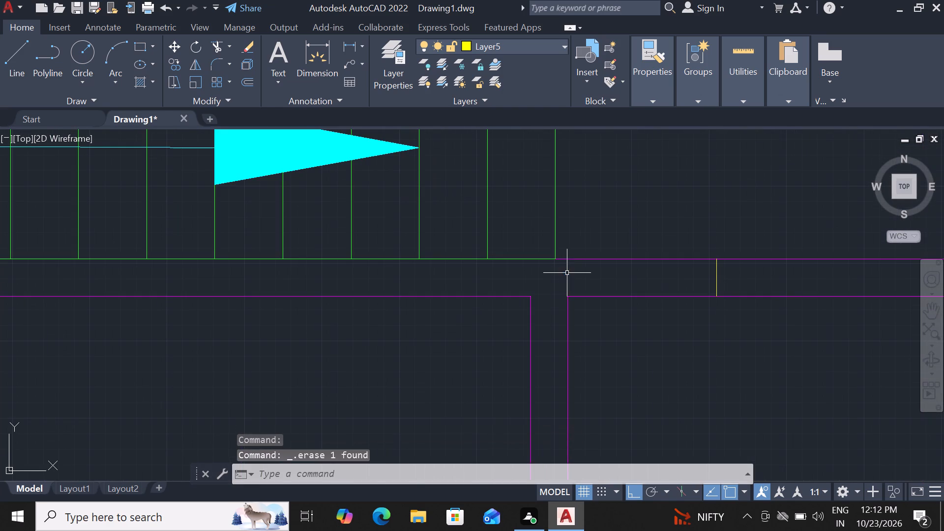
Trim both faces of the wall below the stairs from the yellow end line to the outer wall on the right.
{"action": "scroll", "coordinate": [670, 266], "scroll_direction": "down", "scroll_amount": 3}
{"action": "scroll", "coordinate": [571, 255], "scroll_direction": "down", "scroll_amount": 1}
{"action": "scroll", "coordinate": [657, 249], "scroll_direction": "up", "scroll_amount": 2}
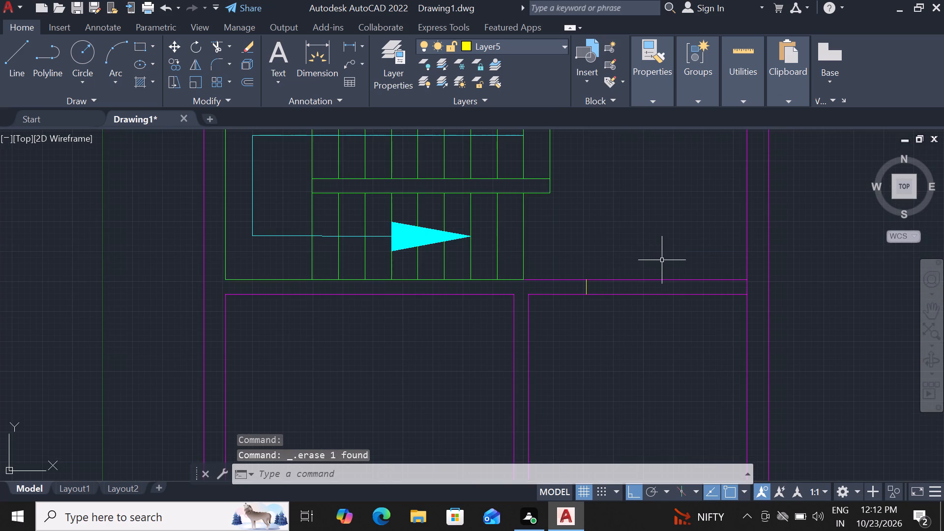
{"action": "type", "text": "TR"}
{"action": "key", "text": "space"}
{"action": "key", "text": "space"}
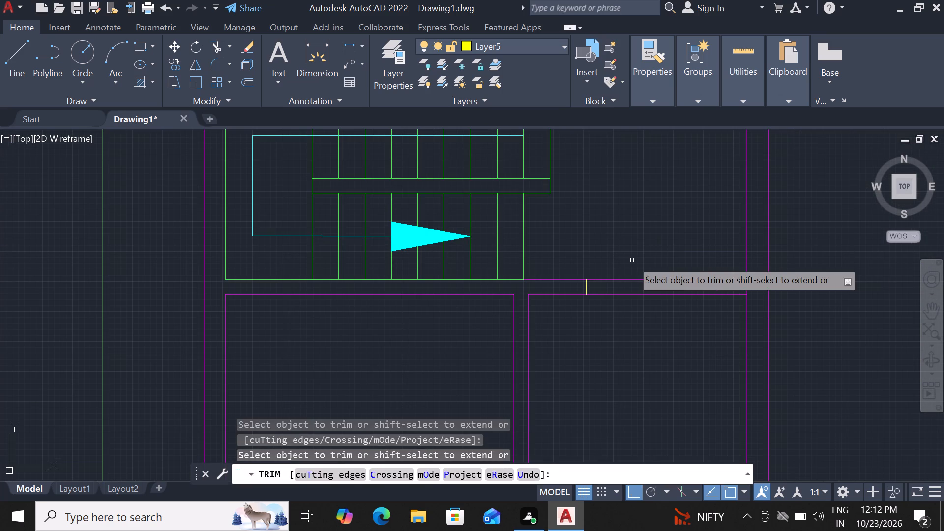
{"action": "left_click", "coordinate": [632, 260]}
{"action": "left_click", "coordinate": [621, 345]}
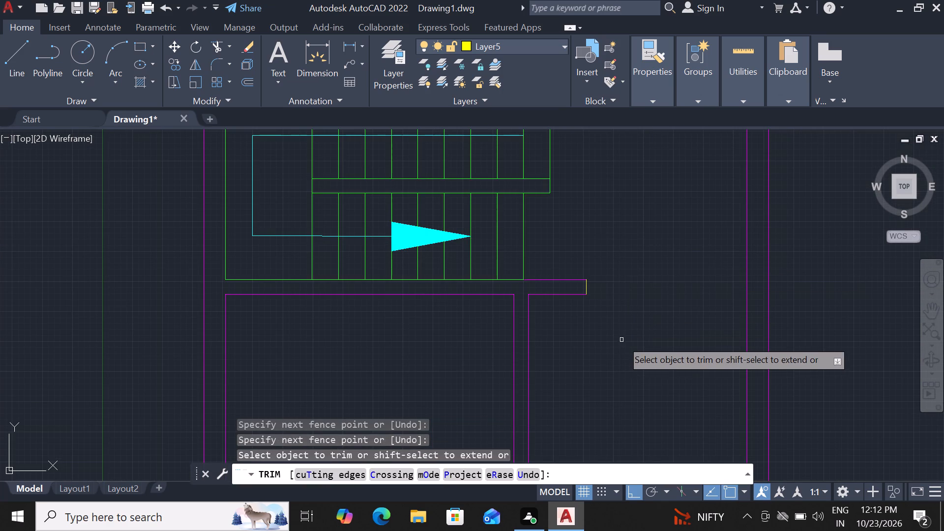
{"action": "scroll", "coordinate": [621, 340], "scroll_direction": "down", "scroll_amount": 4}
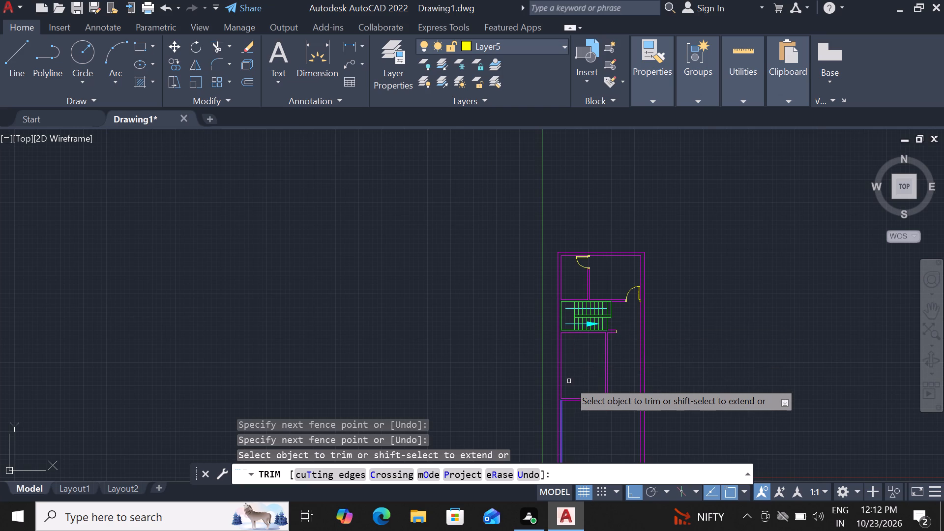
{"action": "scroll", "coordinate": [569, 381], "scroll_direction": "up", "scroll_amount": 2}
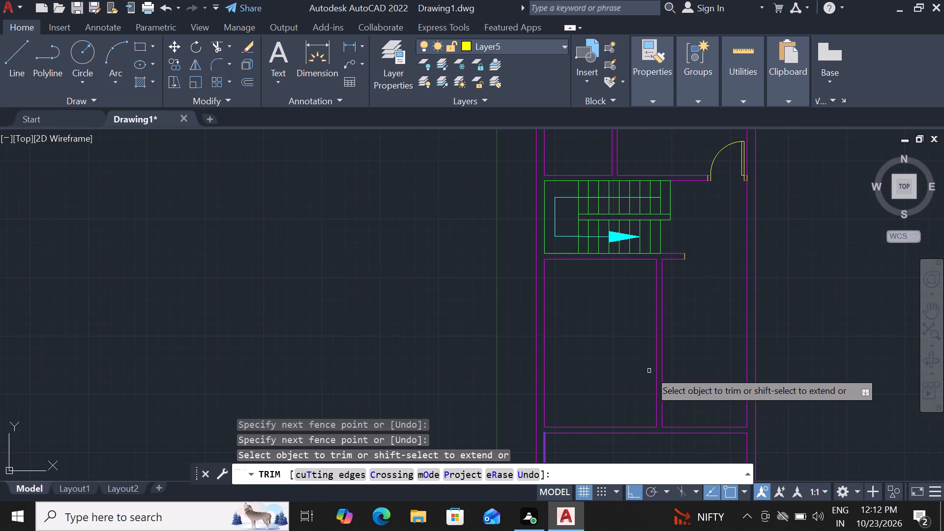
{"action": "key", "text": "Escape"}
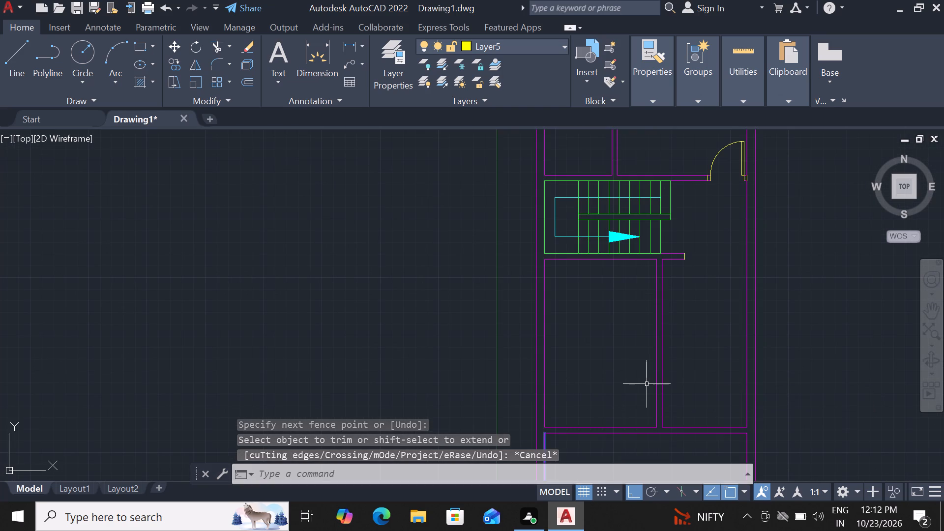
Offset the bottom wall line of the room below the stairs 8' upward.
{"action": "left_click", "coordinate": [612, 426]}
{"action": "type", "text": "OF 8'"}
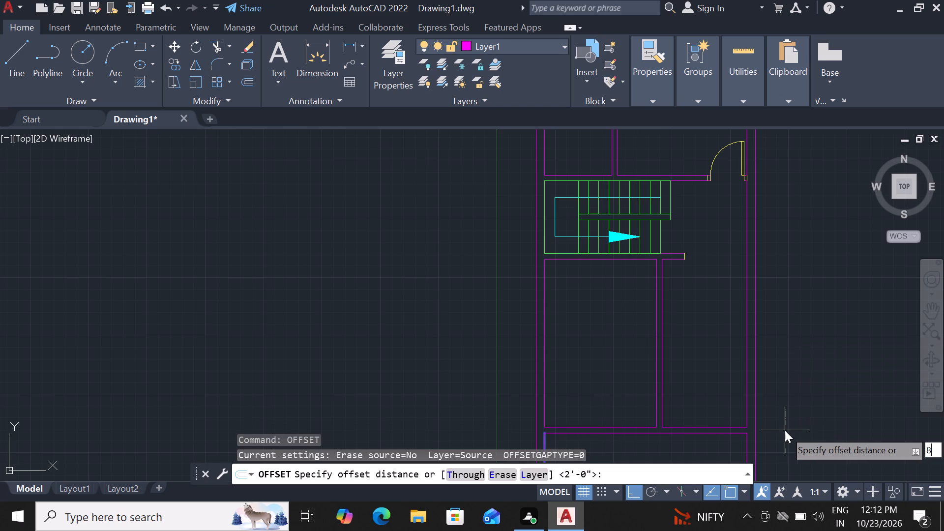
{"action": "key", "text": "Return"}
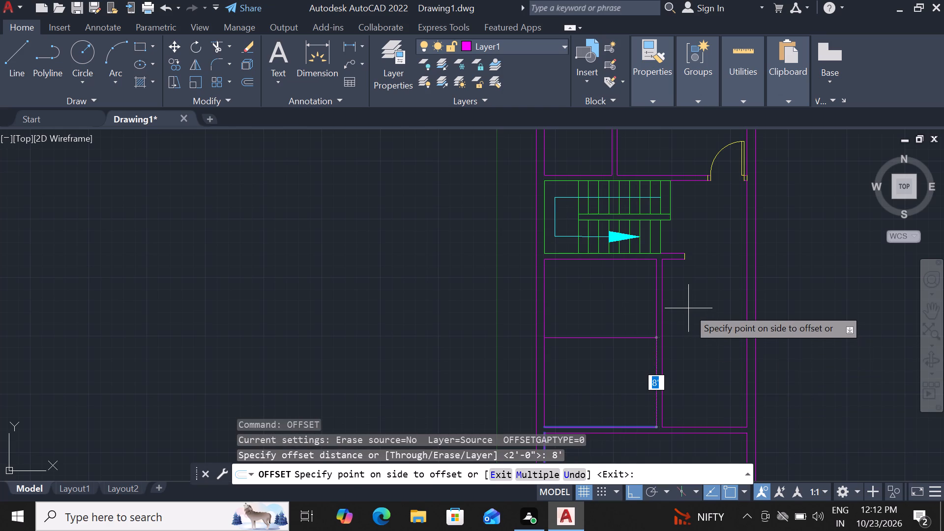
{"action": "left_click", "coordinate": [688, 308]}
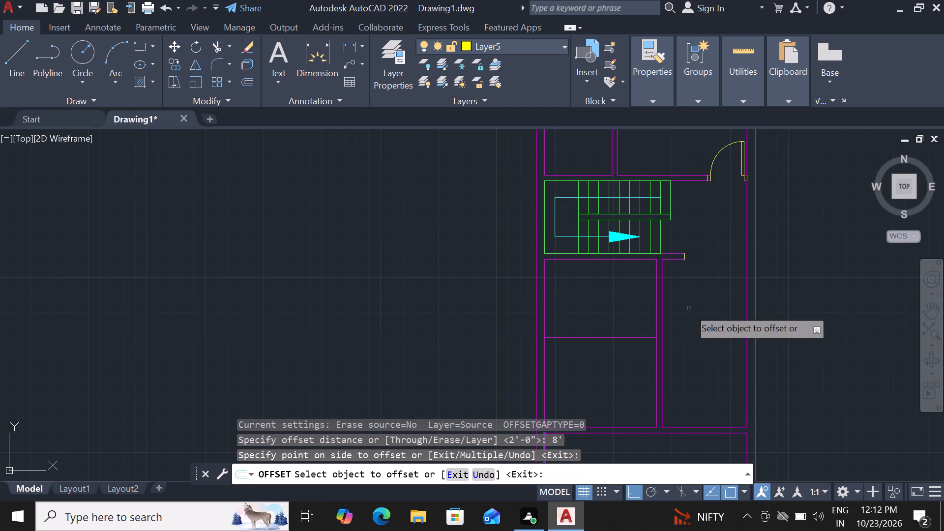
{"action": "key", "text": "Escape"}
Extend the offset line across to the right face of the vertical partition.
{"action": "type", "text": "EX"}
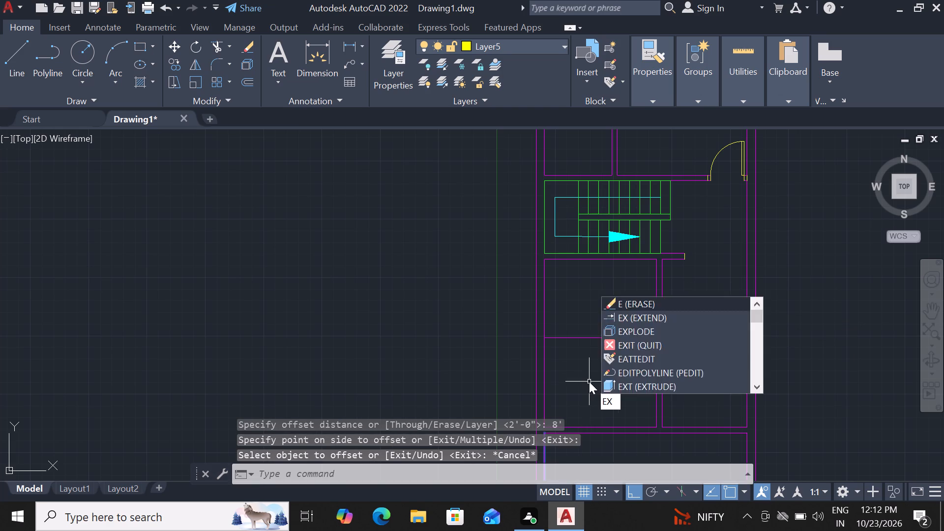
{"action": "key", "text": "space"}
{"action": "key", "text": "space"}
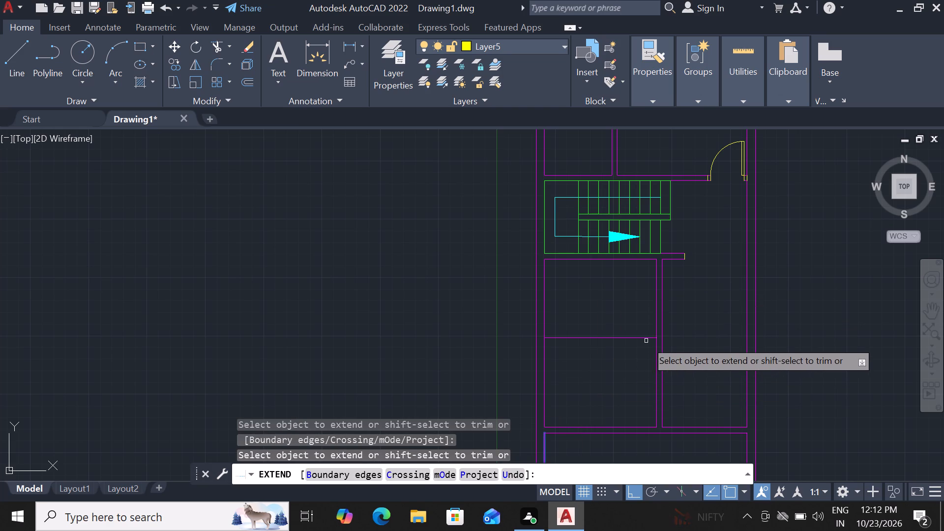
{"action": "left_click", "coordinate": [652, 339]}
{"action": "key", "text": "Escape"}
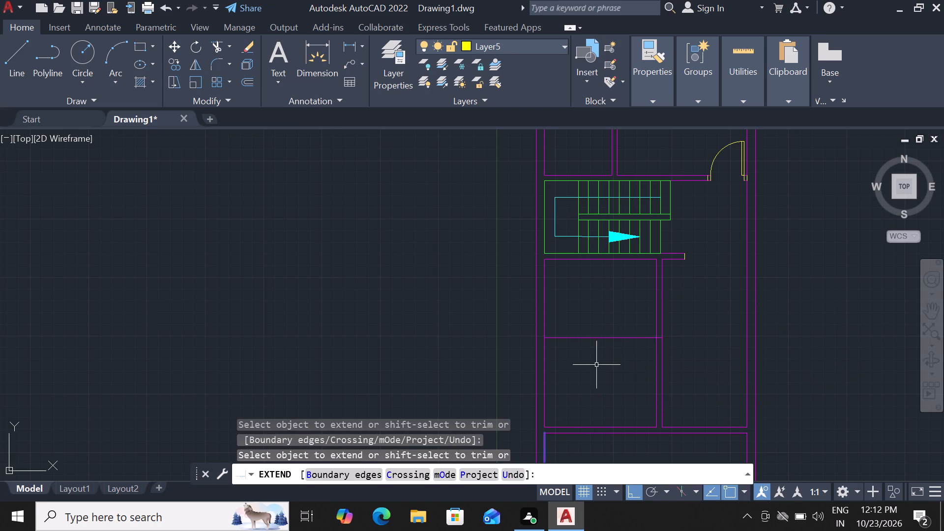
Trim both partition faces below the offset line and the offset line left of the partition, leaving a capped wall stub.
{"action": "type", "text": "TR"}
{"action": "key", "text": "space"}
{"action": "key", "text": "space"}
{"action": "left_click", "coordinate": [625, 378]}
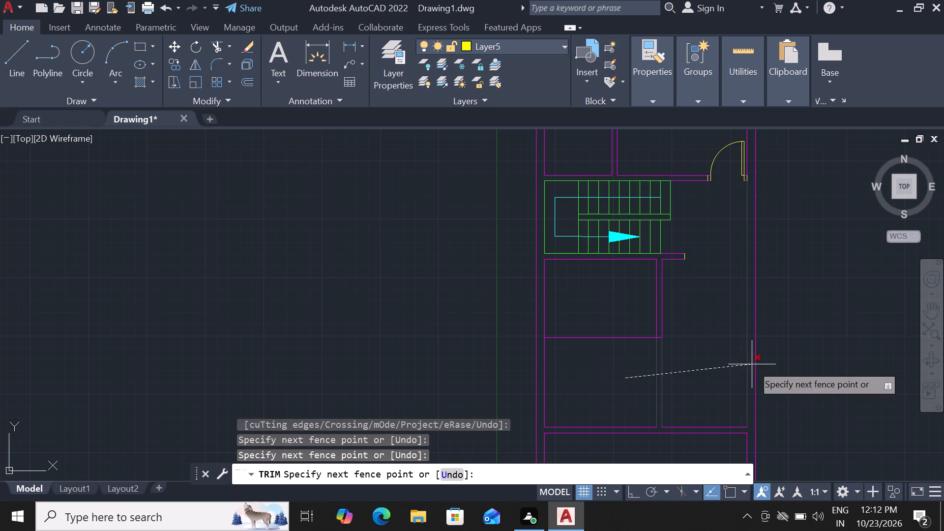
{"action": "left_click", "coordinate": [707, 372]}
{"action": "left_click", "coordinate": [593, 316]}
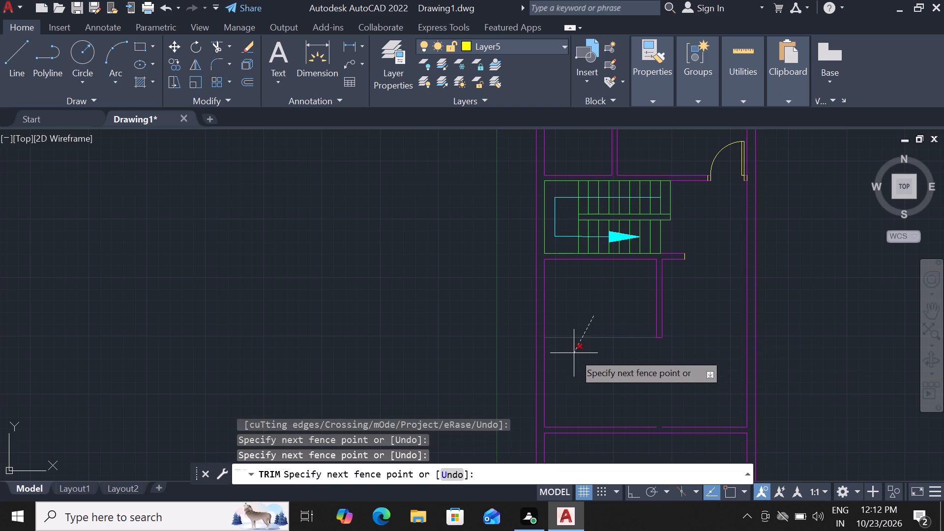
{"action": "left_click", "coordinate": [574, 353]}
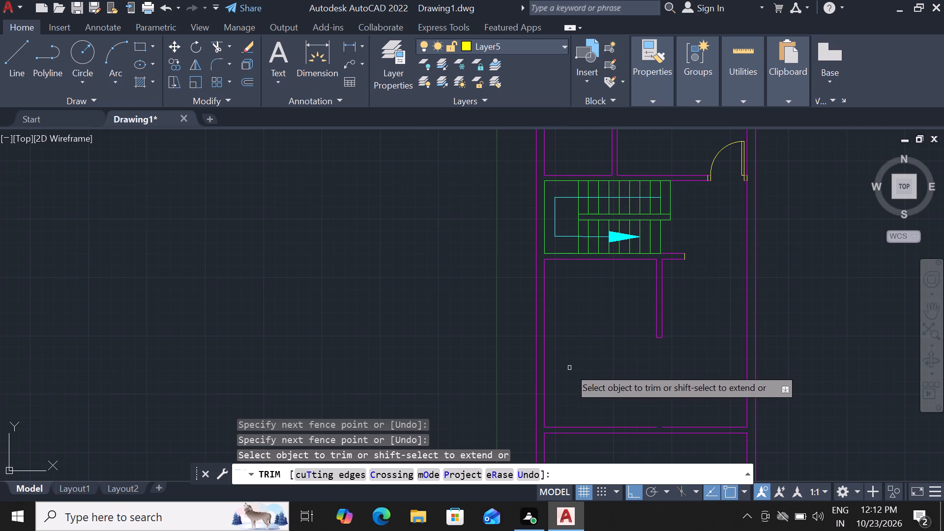
{"action": "key", "text": "Escape"}
Extend the upper face of the lower cross wall to close the gap where the partition met it.
{"action": "type", "text": "EX"}
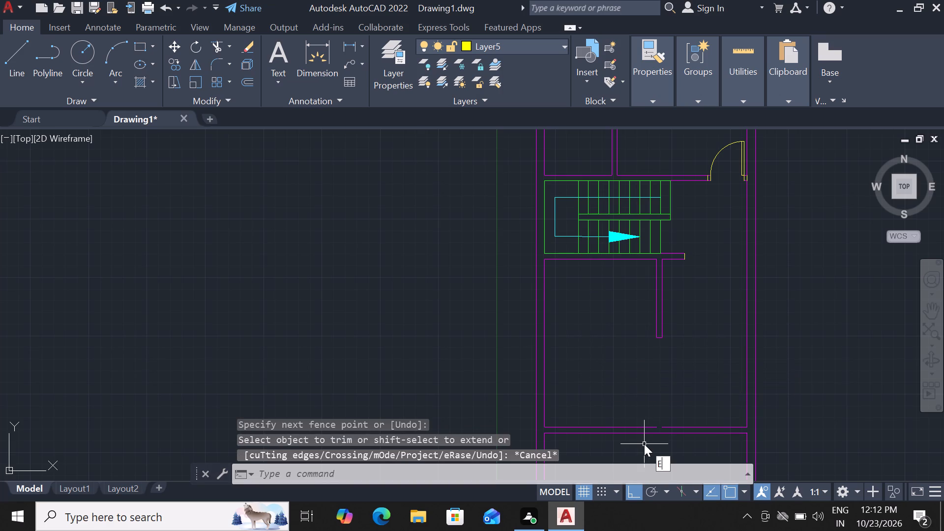
{"action": "key", "text": "space"}
{"action": "key", "text": "space"}
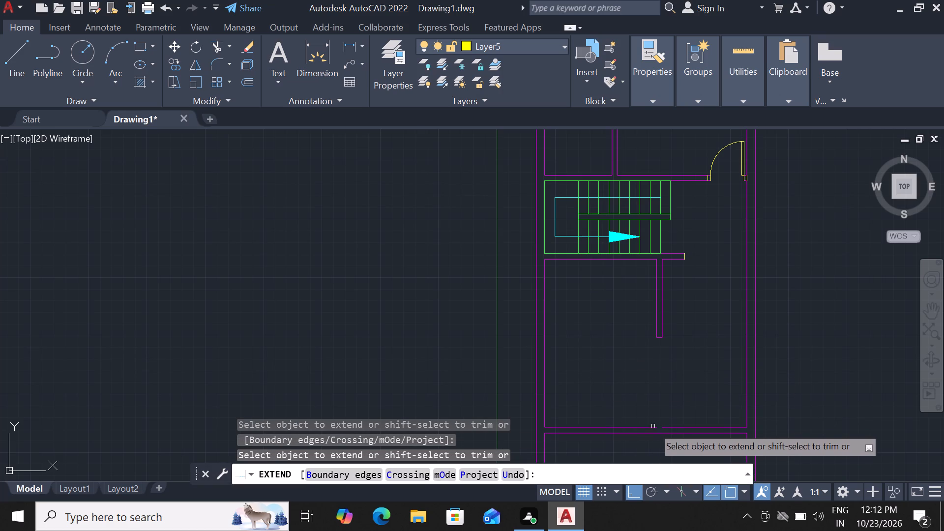
{"action": "left_click", "coordinate": [653, 426]}
{"action": "key", "text": "Escape"}
Extend the partition stub's right face down through the cross wall to the wall's lower face.
{"action": "scroll", "coordinate": [684, 326], "scroll_direction": "down", "scroll_amount": 3}
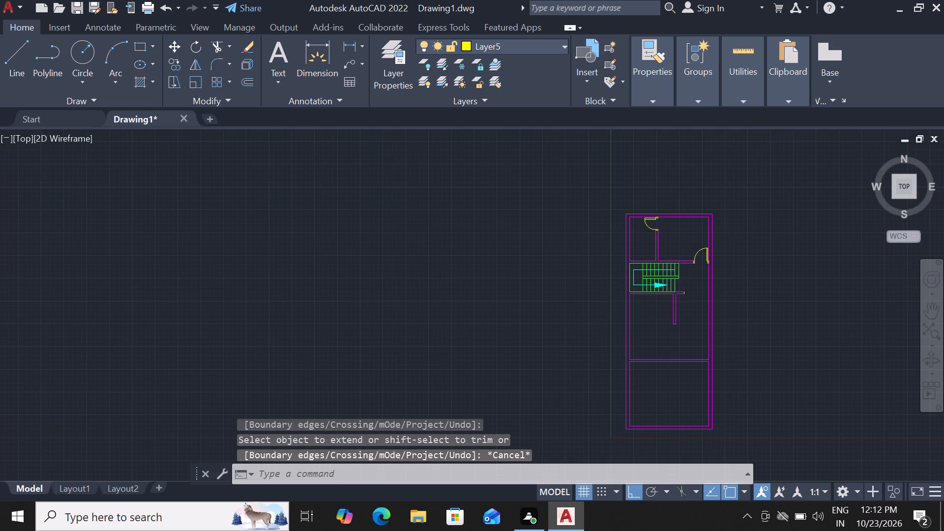
{"action": "scroll", "coordinate": [686, 303], "scroll_direction": "up", "scroll_amount": 3}
{"action": "scroll", "coordinate": [636, 298], "scroll_direction": "up", "scroll_amount": 1}
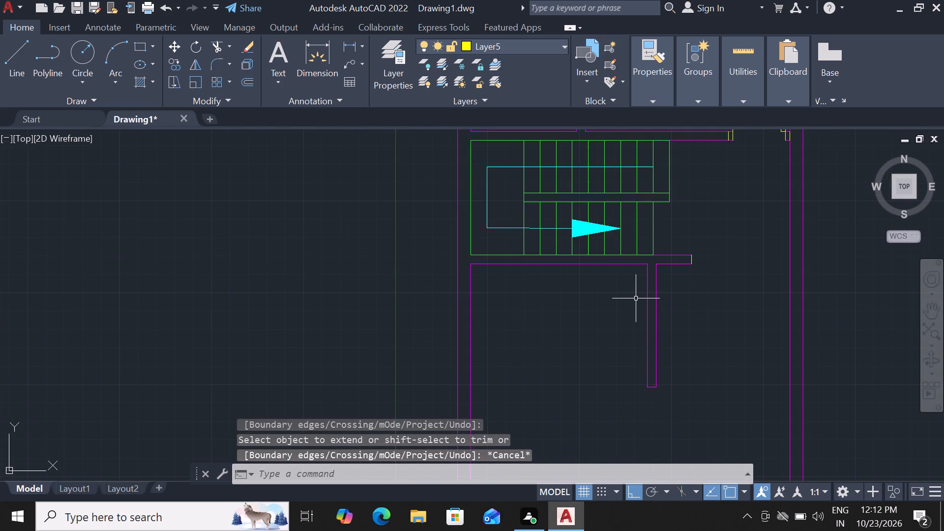
{"action": "scroll", "coordinate": [636, 298], "scroll_direction": "down", "scroll_amount": 1}
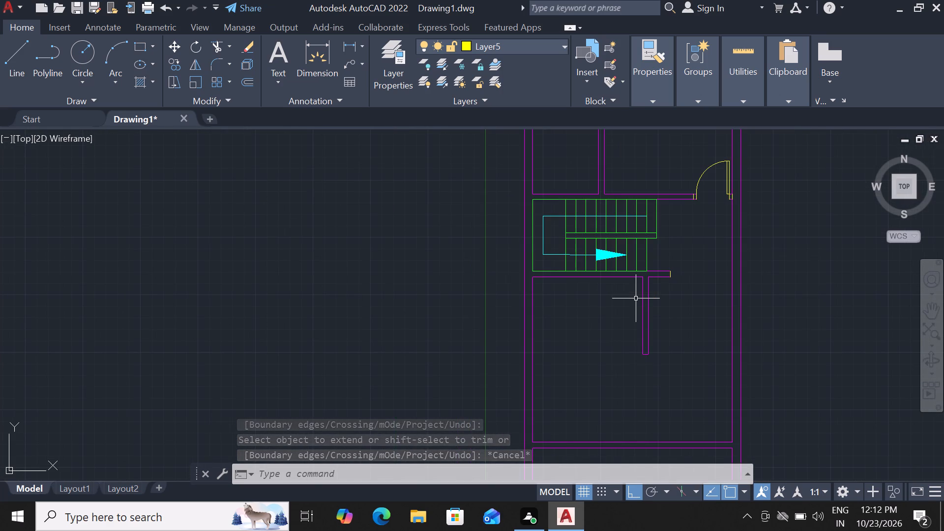
{"action": "scroll", "coordinate": [636, 298], "scroll_direction": "down", "scroll_amount": 3}
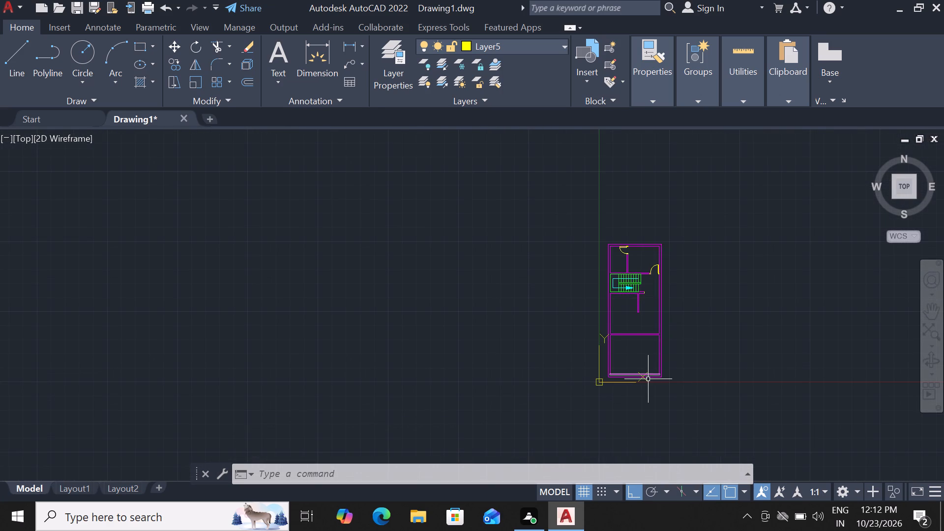
{"action": "scroll", "coordinate": [648, 379], "scroll_direction": "up", "scroll_amount": 3}
{"action": "scroll", "coordinate": [646, 147], "scroll_direction": "up", "scroll_amount": 1}
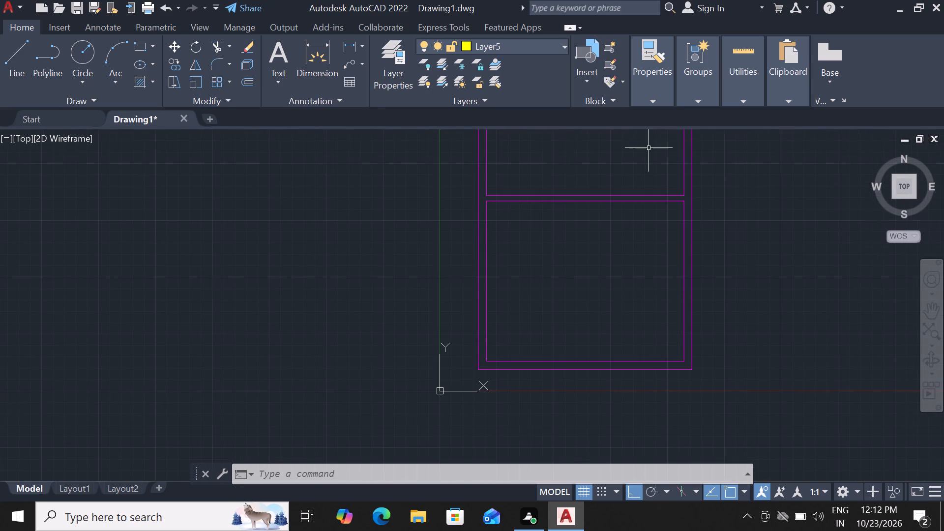
{"action": "scroll", "coordinate": [646, 215], "scroll_direction": "down", "scroll_amount": 1}
{"action": "scroll", "coordinate": [646, 267], "scroll_direction": "down", "scroll_amount": 1}
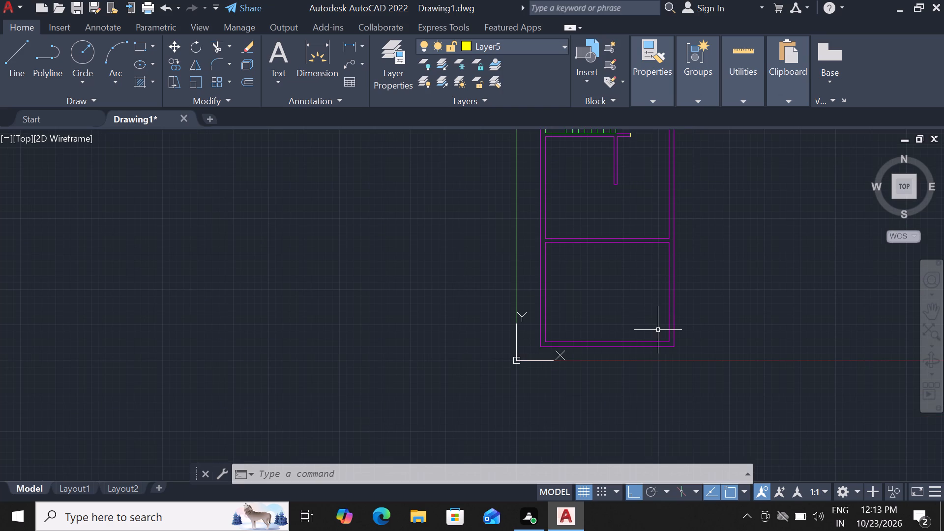
{"action": "scroll", "coordinate": [651, 193], "scroll_direction": "up", "scroll_amount": 1}
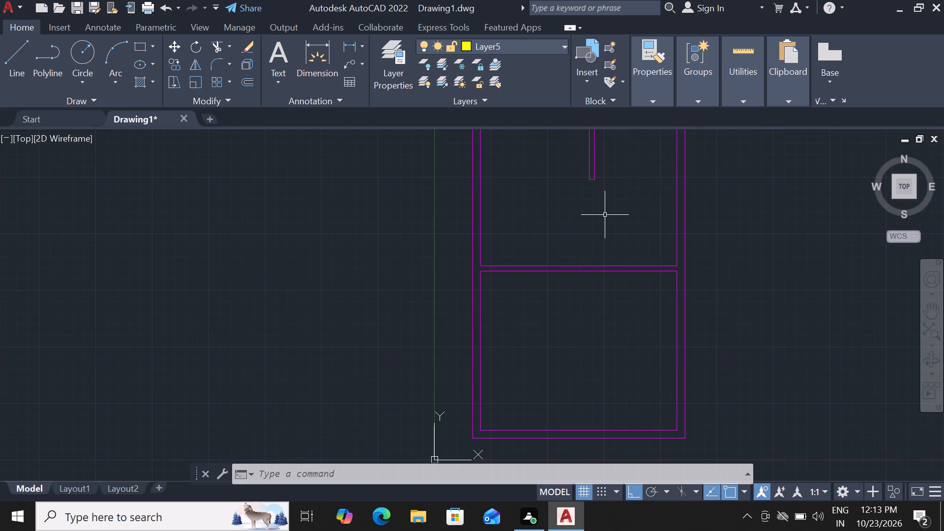
{"action": "type", "text": "EX"}
{"action": "key", "text": "space"}
{"action": "key", "text": "space"}
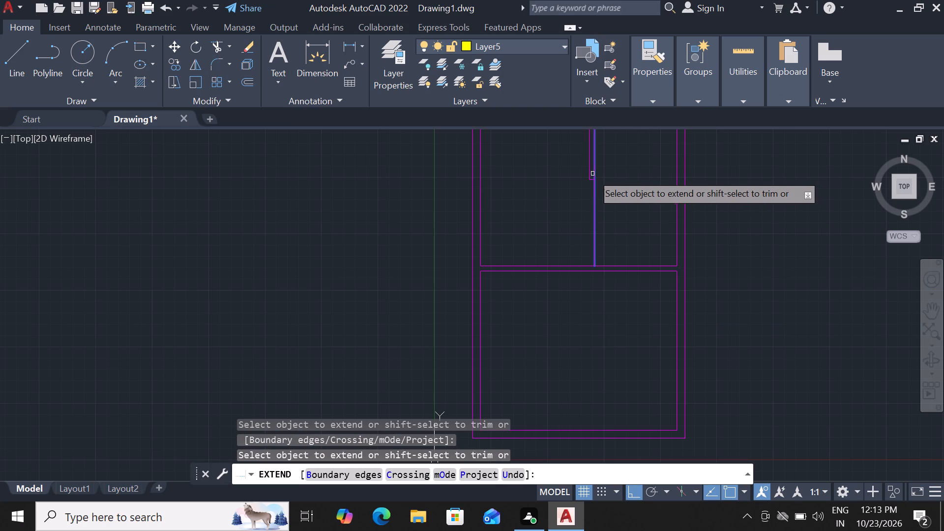
{"action": "left_click", "coordinate": [594, 174]}
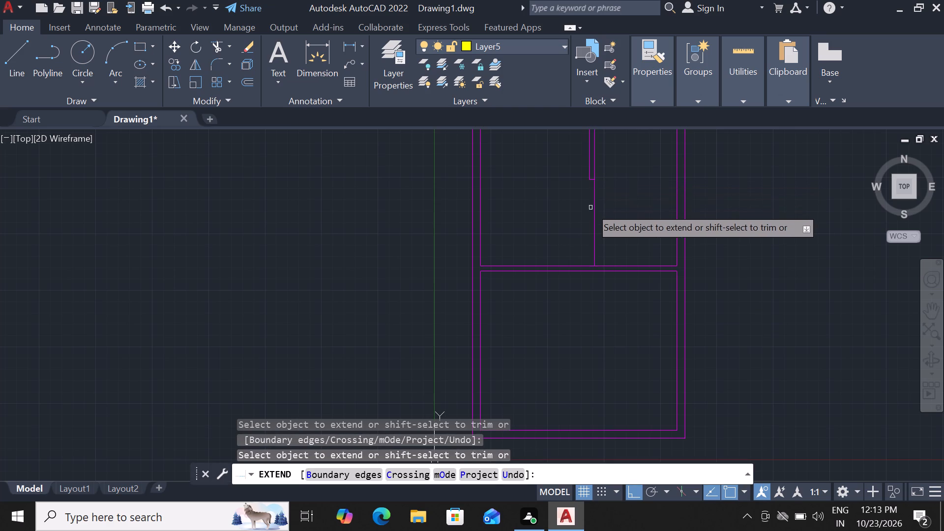
{"action": "left_click", "coordinate": [594, 219]}
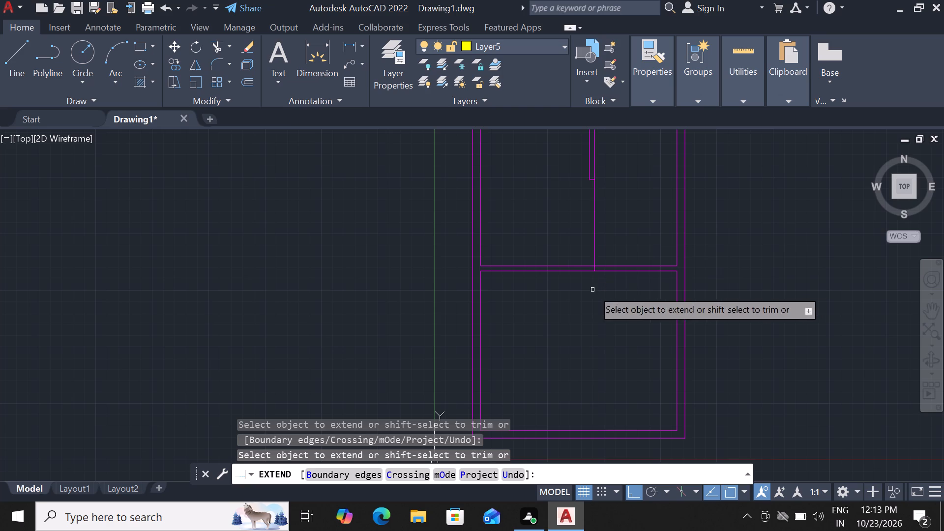
{"action": "key", "text": "Escape"}
Trim the piece of the extended vertical line lying between the two faces of the cross wall.
{"action": "scroll", "coordinate": [598, 255], "scroll_direction": "up", "scroll_amount": 2}
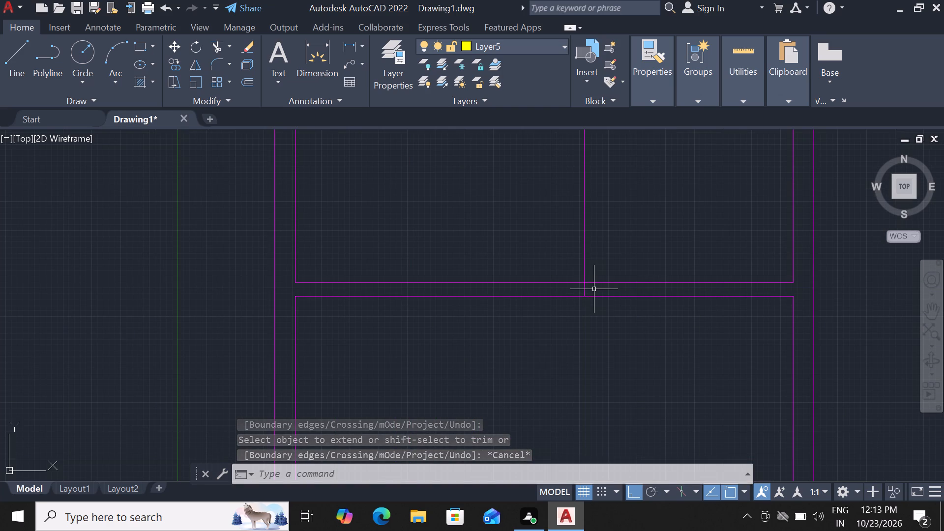
{"action": "type", "text": "TR"}
{"action": "key", "text": "space"}
{"action": "key", "text": "space"}
{"action": "left_click", "coordinate": [594, 289]}
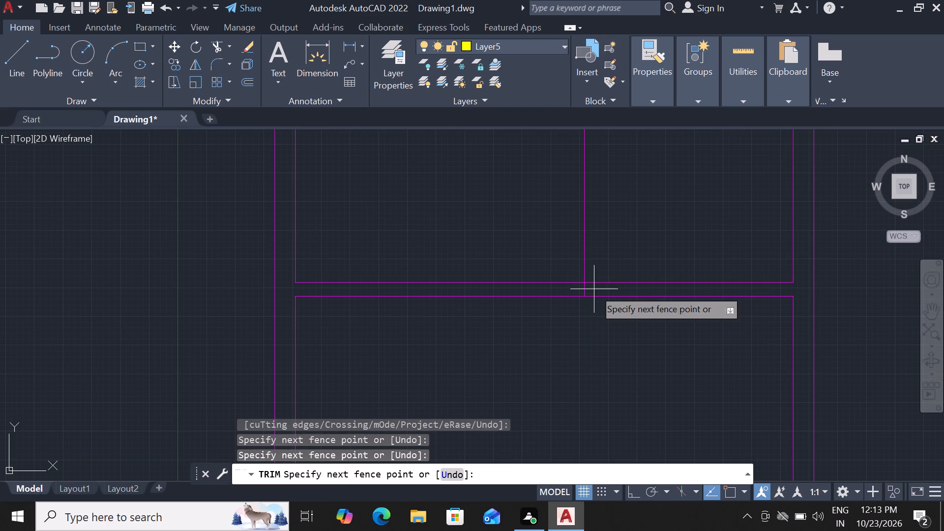
{"action": "left_click", "coordinate": [576, 289]}
{"action": "key", "text": "Escape"}
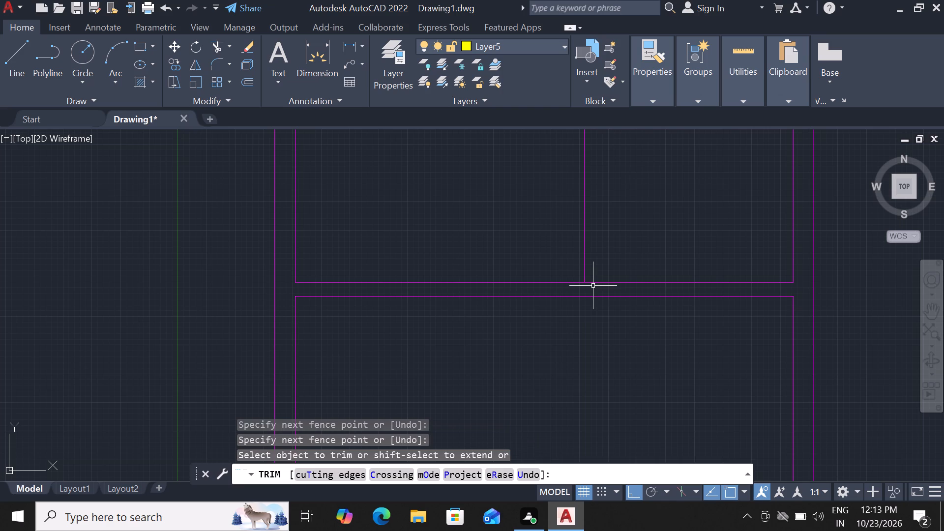
On Layer5, draw a 6" line across the lower cross wall, in line with the extended vertical line.
{"action": "left_click", "coordinate": [561, 47]}
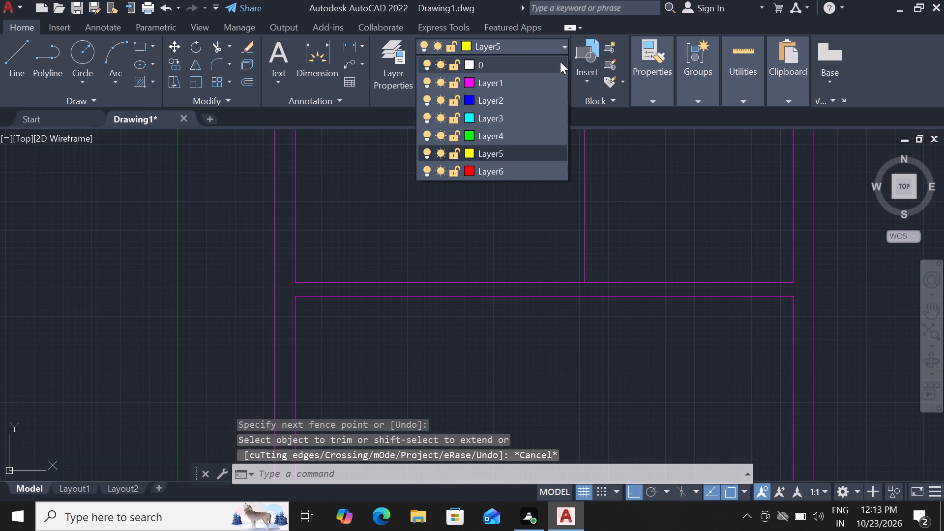
{"action": "left_click", "coordinate": [503, 152]}
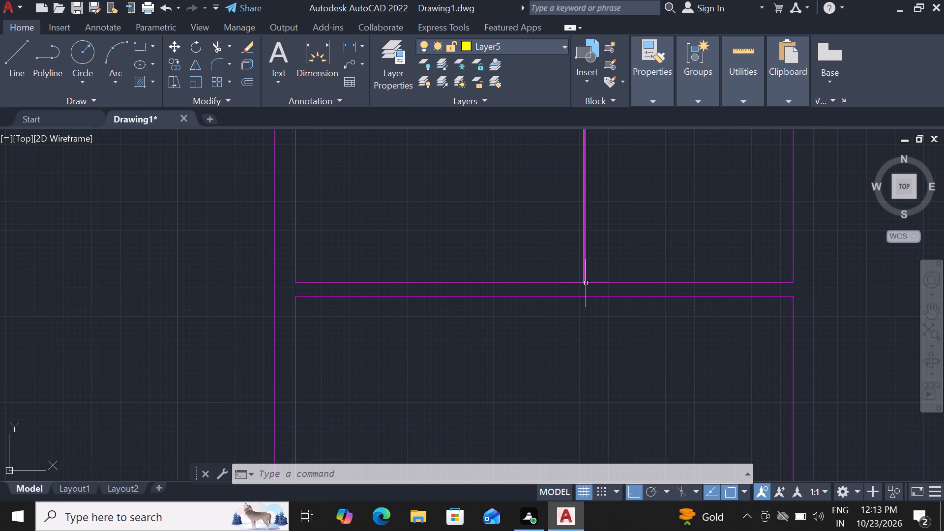
{"action": "type", "text": "L"}
{"action": "key", "text": "space"}
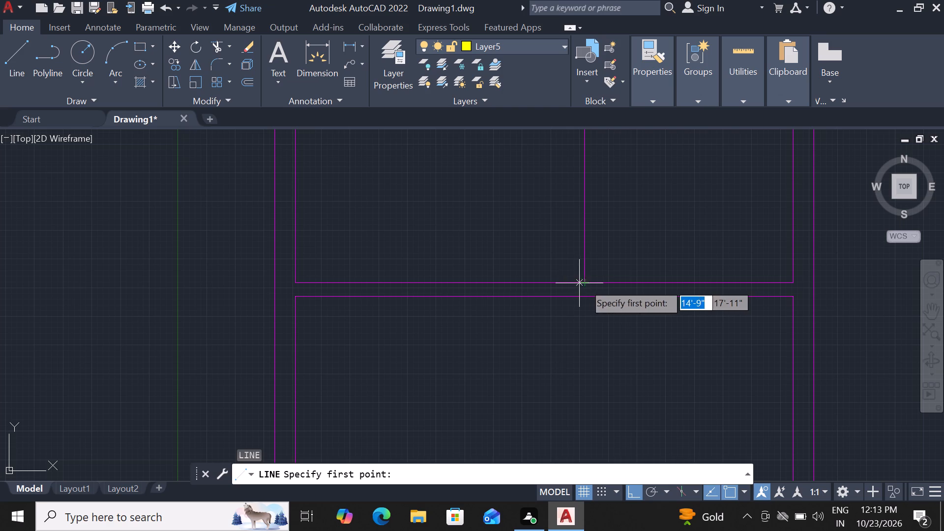
{"action": "left_click", "coordinate": [586, 284]}
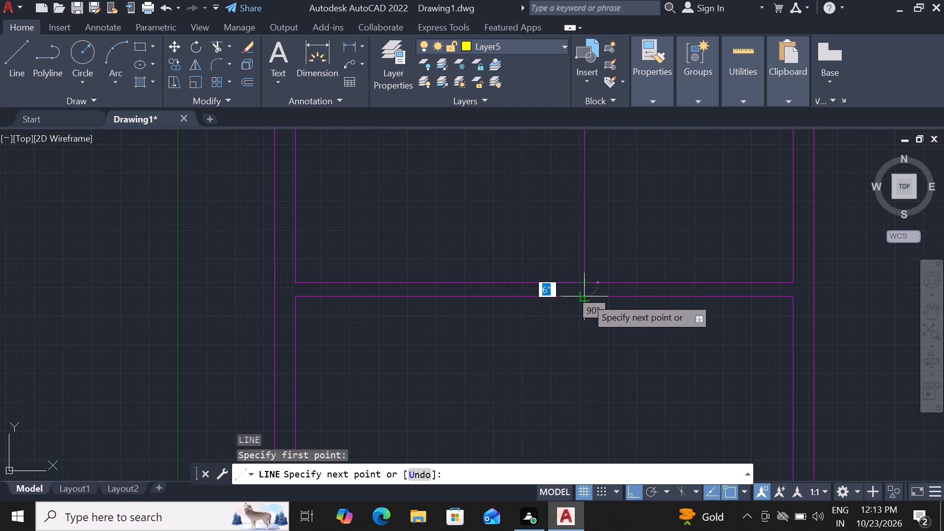
{"action": "left_click", "coordinate": [586, 297]}
{"action": "key", "text": "space"}
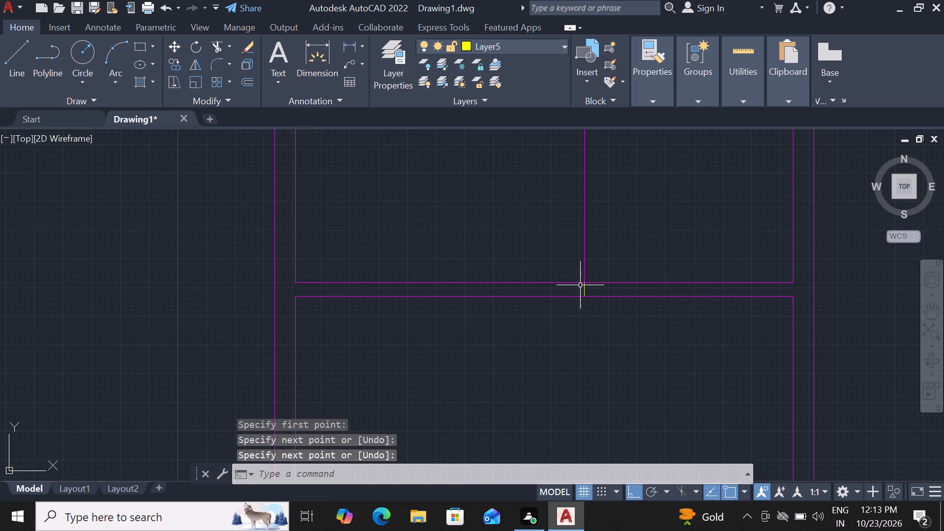
Offset the short yellow line across the lower cross wall 2' towards the right outer wall.
{"action": "left_click", "coordinate": [583, 292]}
{"action": "type", "text": "OF"}
{"action": "key", "text": "space"}
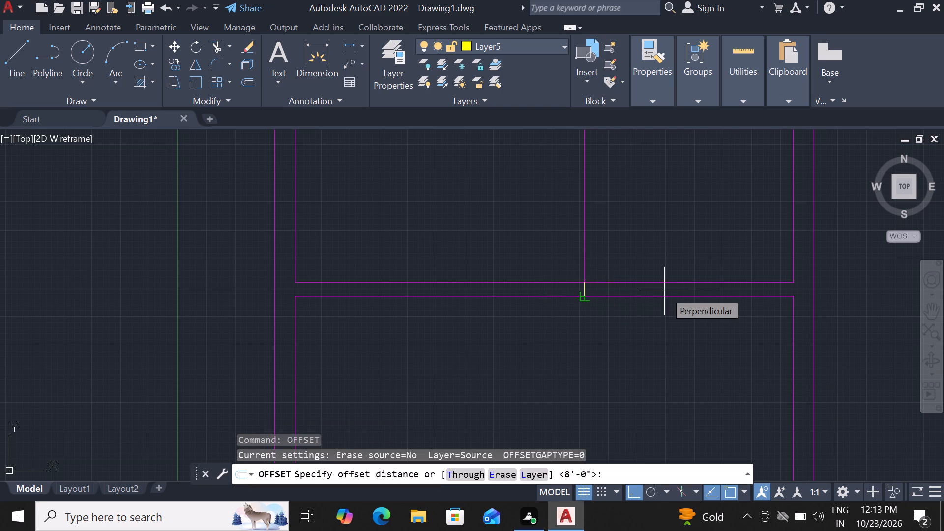
{"action": "type", "text": "2'"}
{"action": "key", "text": "Return"}
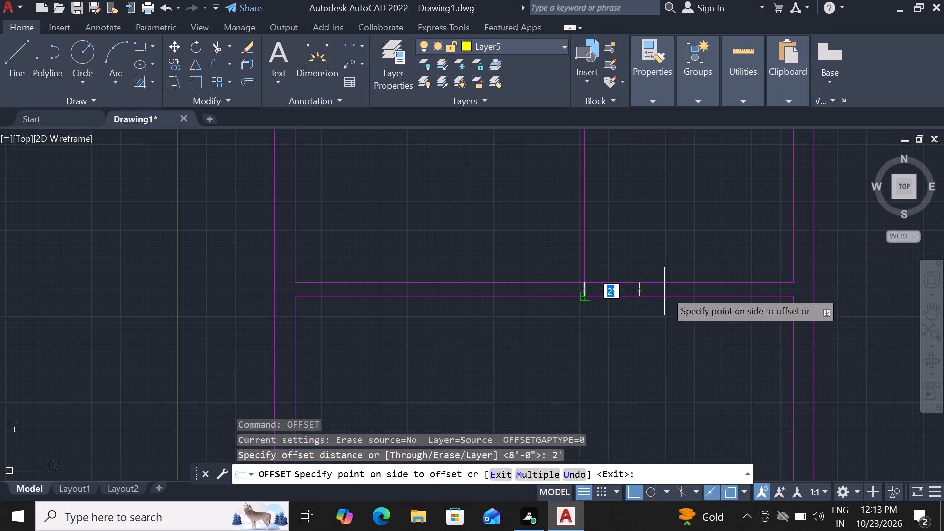
{"action": "left_click", "coordinate": [677, 287]}
{"action": "key", "text": "Escape"}
Remove the original short line under the partition face with Trim, leaving its offset copy.
{"action": "type", "text": "TR"}
{"action": "key", "text": "space"}
{"action": "key", "text": "space"}
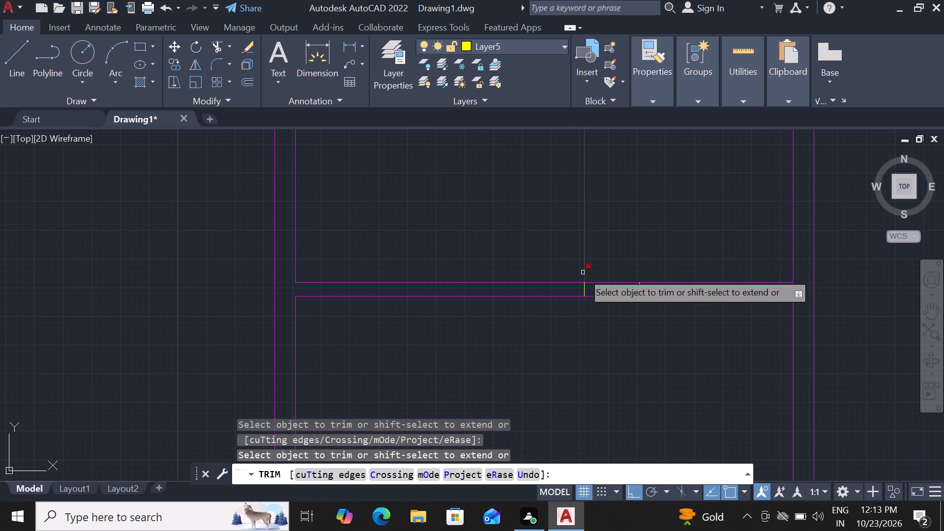
{"action": "left_click", "coordinate": [585, 294]}
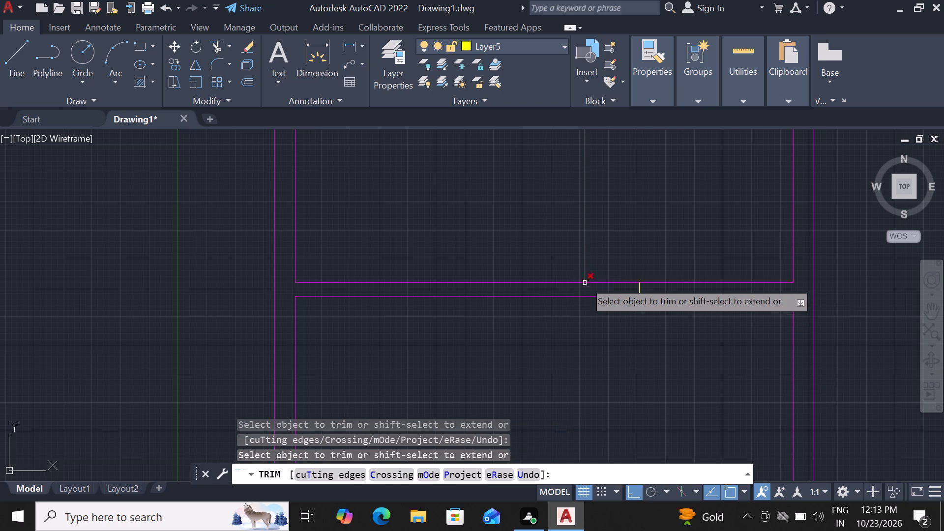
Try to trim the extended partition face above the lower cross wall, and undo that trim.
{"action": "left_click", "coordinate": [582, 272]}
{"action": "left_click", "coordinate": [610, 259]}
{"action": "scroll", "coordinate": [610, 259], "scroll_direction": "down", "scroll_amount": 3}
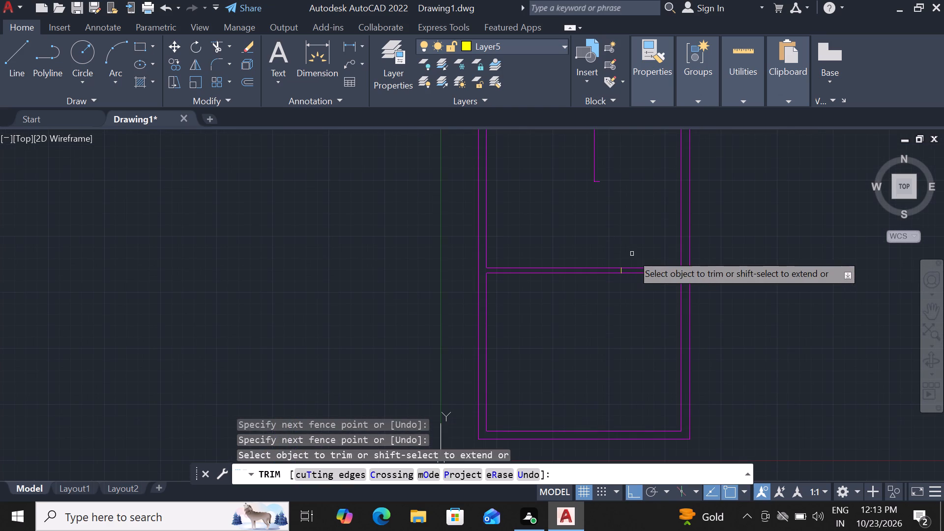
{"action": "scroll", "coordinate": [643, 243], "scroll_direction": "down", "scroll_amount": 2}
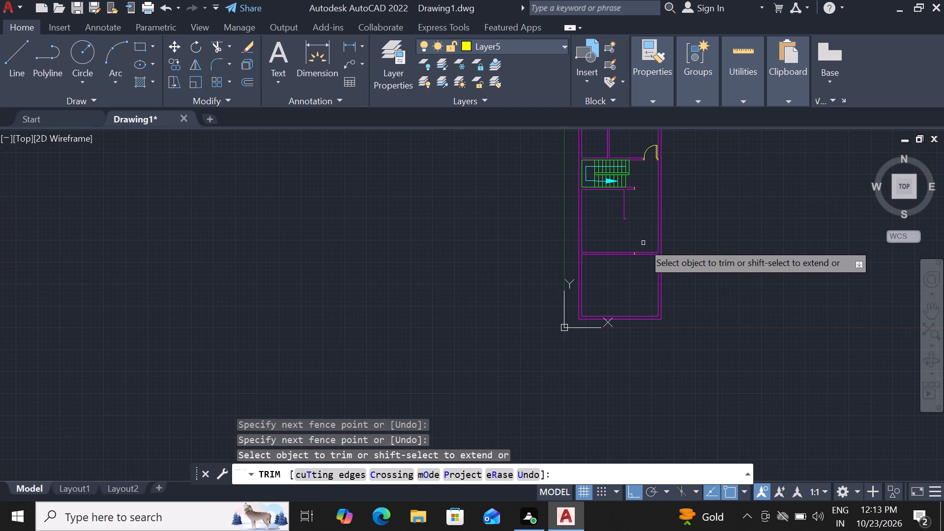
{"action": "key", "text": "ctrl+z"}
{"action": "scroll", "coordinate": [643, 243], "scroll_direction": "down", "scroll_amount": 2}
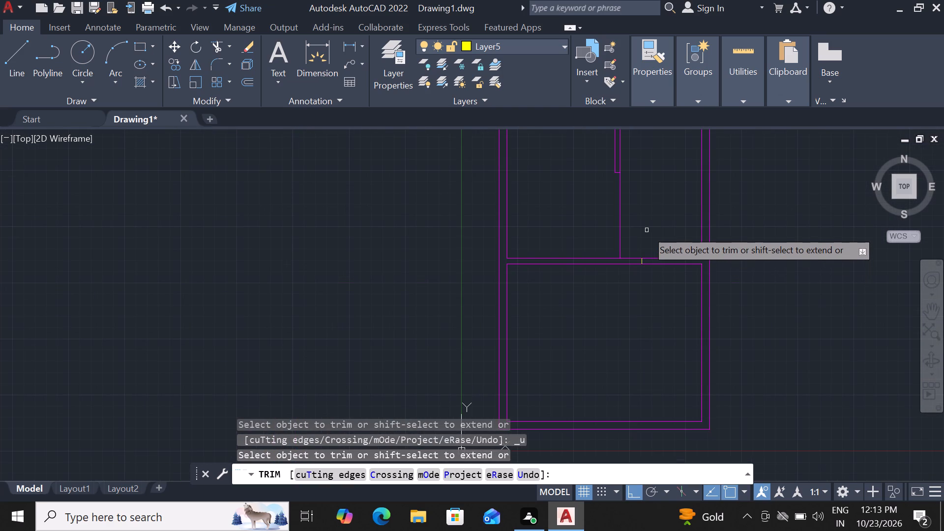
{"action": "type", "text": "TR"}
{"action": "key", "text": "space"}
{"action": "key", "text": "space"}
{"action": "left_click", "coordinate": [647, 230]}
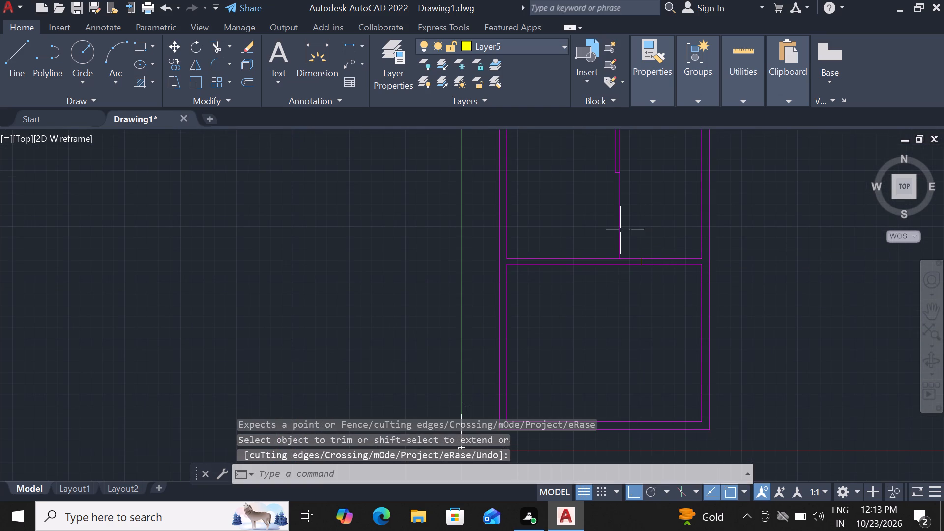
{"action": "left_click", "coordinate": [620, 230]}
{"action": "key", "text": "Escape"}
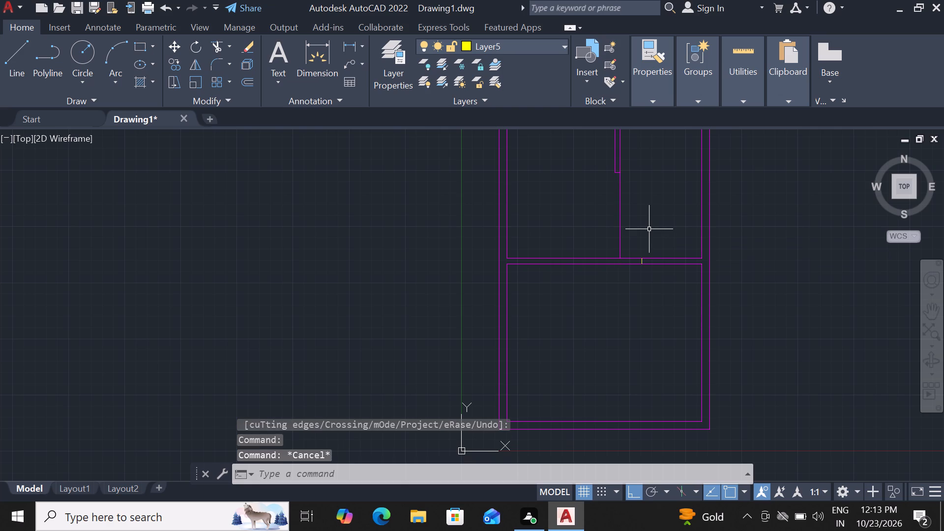
Trim the extended partition face between the partition stub's end and the lower cross wall.
{"action": "type", "text": "TR"}
{"action": "key", "text": "space"}
{"action": "key", "text": "space"}
{"action": "left_click", "coordinate": [649, 229]}
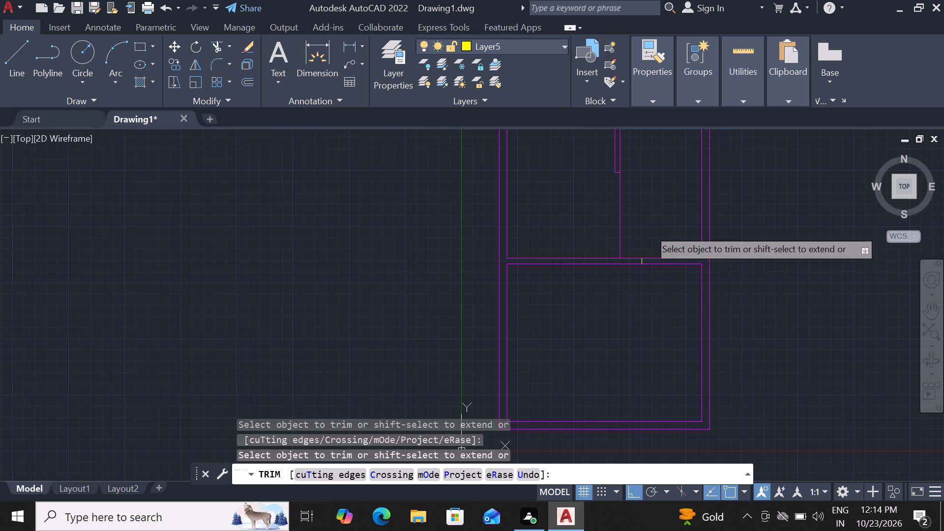
{"action": "left_click", "coordinate": [603, 232]}
{"action": "left_click", "coordinate": [634, 231]}
Trim both faces of the lower cross wall between the short yellow line and the right outer wall.
{"action": "left_click", "coordinate": [656, 230]}
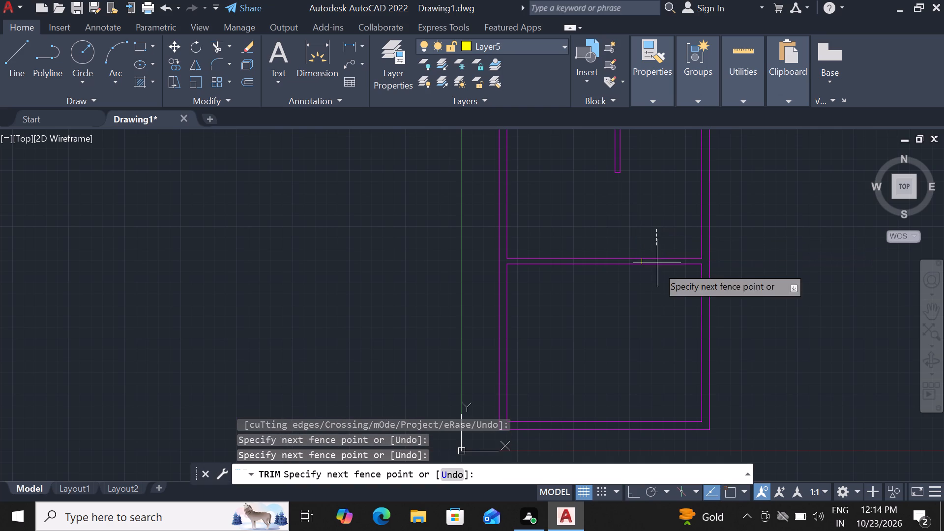
{"action": "left_click", "coordinate": [660, 283]}
{"action": "key", "text": "Escape"}
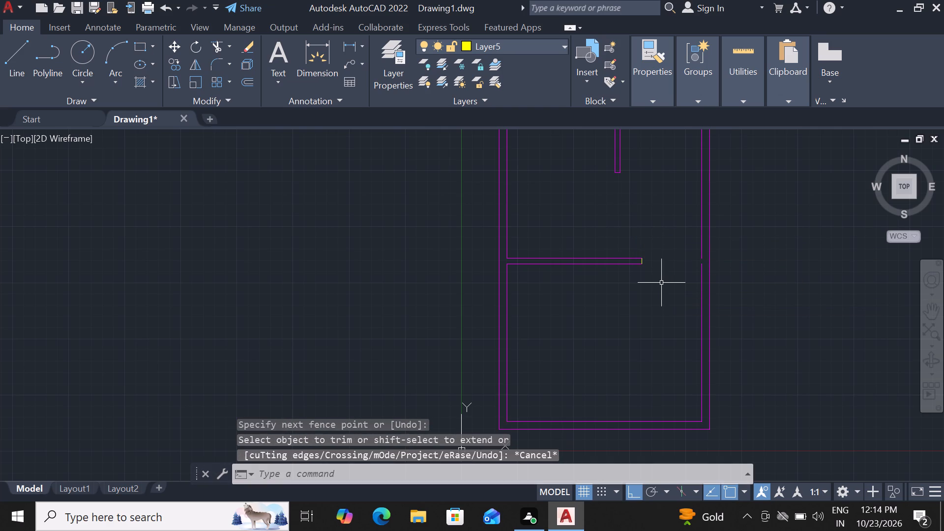
Extend the right outer wall's inner face to close the gap where the lower cross wall met it.
{"action": "type", "text": "EX"}
{"action": "key", "text": "space"}
{"action": "key", "text": "space"}
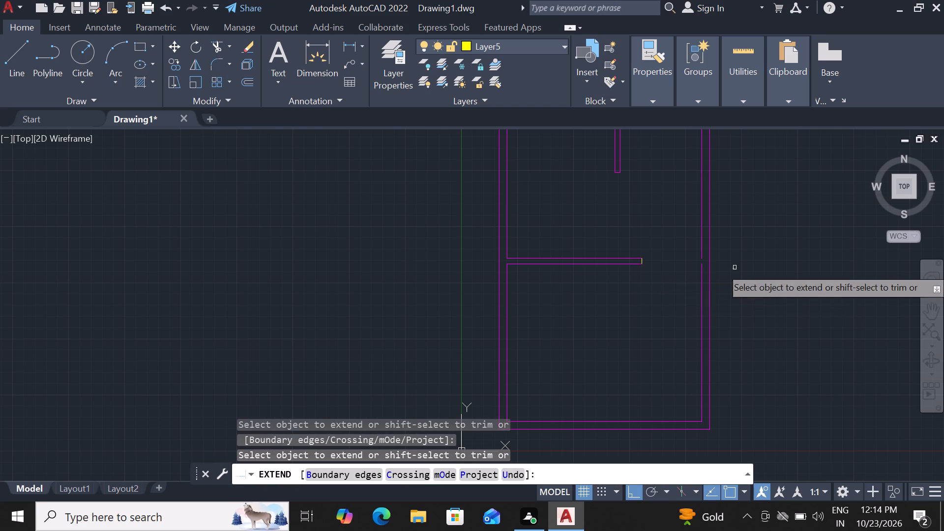
{"action": "left_click", "coordinate": [703, 274]}
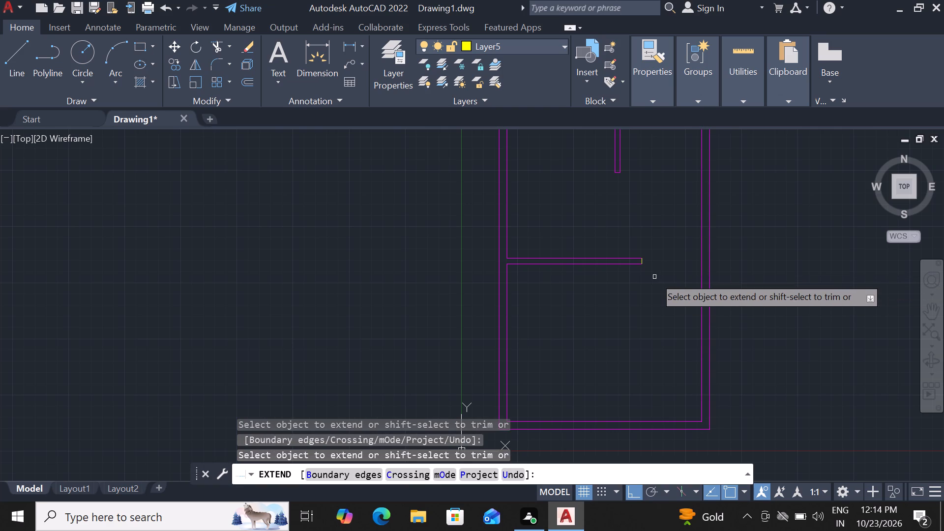
{"action": "key", "text": "Escape"}
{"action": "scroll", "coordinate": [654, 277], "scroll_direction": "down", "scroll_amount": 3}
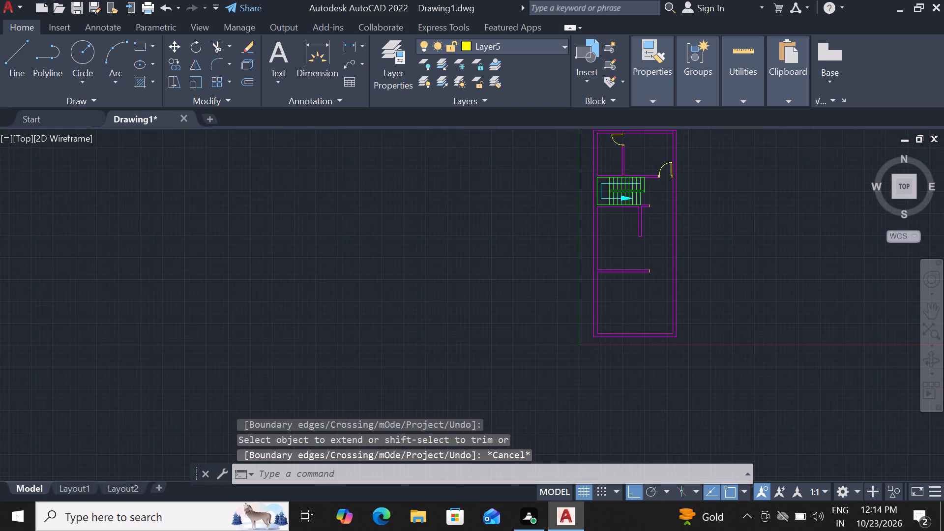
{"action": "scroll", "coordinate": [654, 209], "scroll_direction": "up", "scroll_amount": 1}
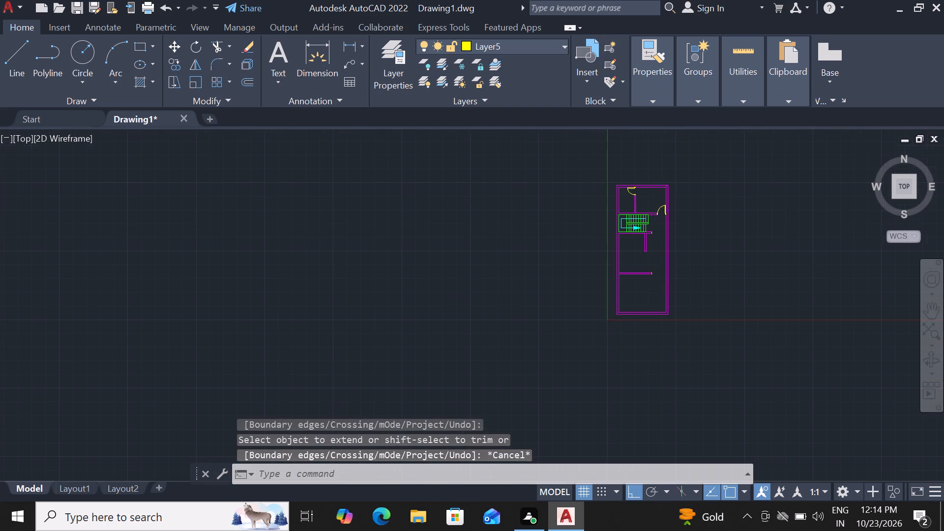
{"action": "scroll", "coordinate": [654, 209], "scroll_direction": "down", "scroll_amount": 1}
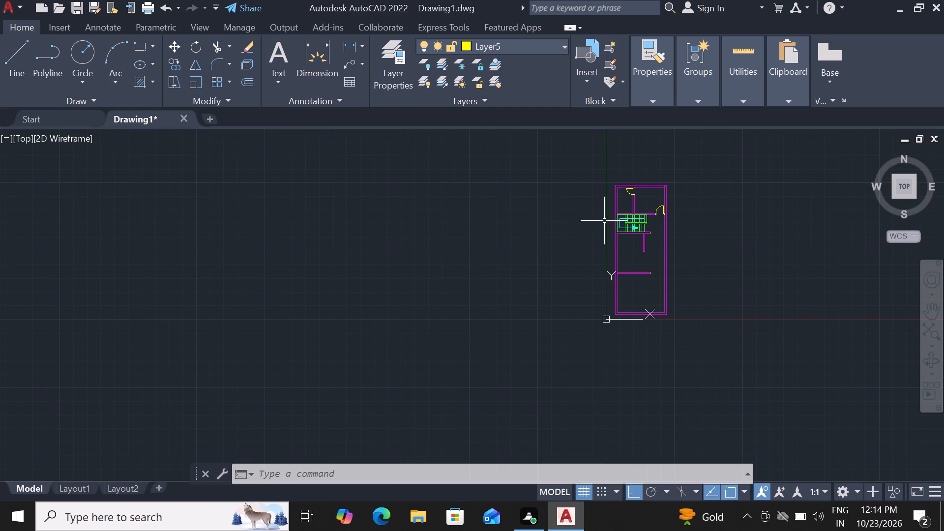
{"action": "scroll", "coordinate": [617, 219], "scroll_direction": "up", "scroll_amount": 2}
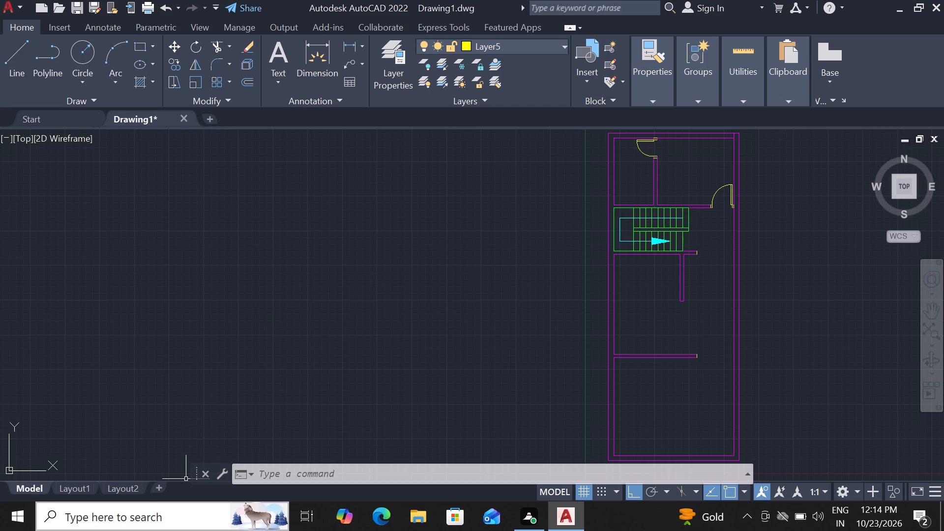
Switch to Google Chrome and open its download history.
{"action": "left_click", "coordinate": [159, 512]}
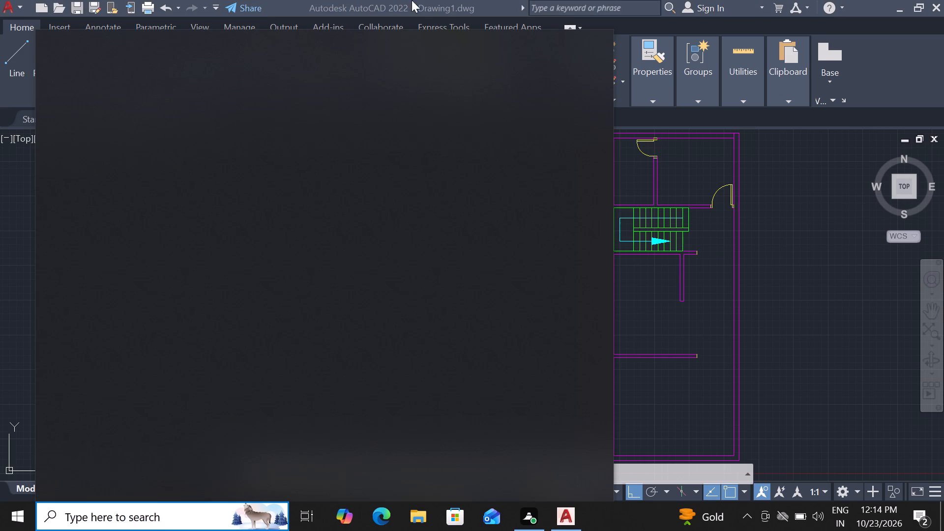
{"action": "double_click", "coordinate": [381, 128]}
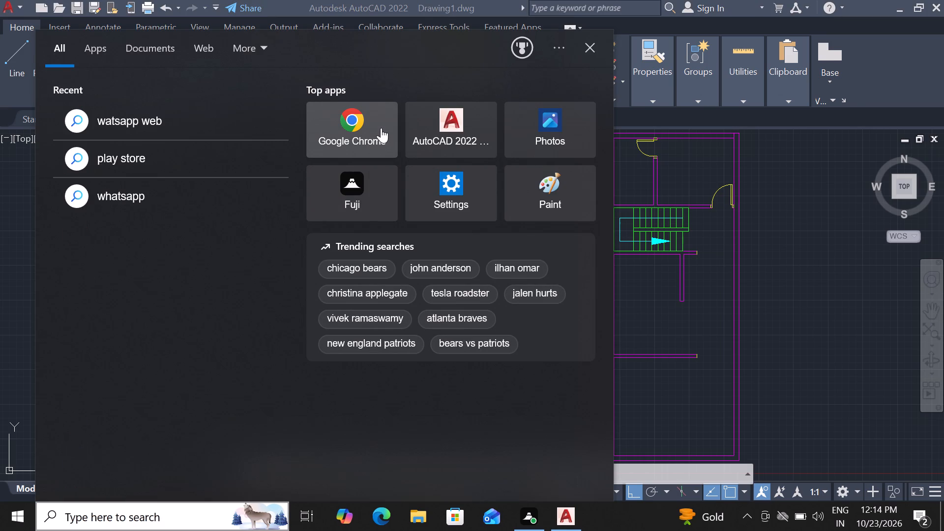
{"action": "left_click", "coordinate": [591, 49]}
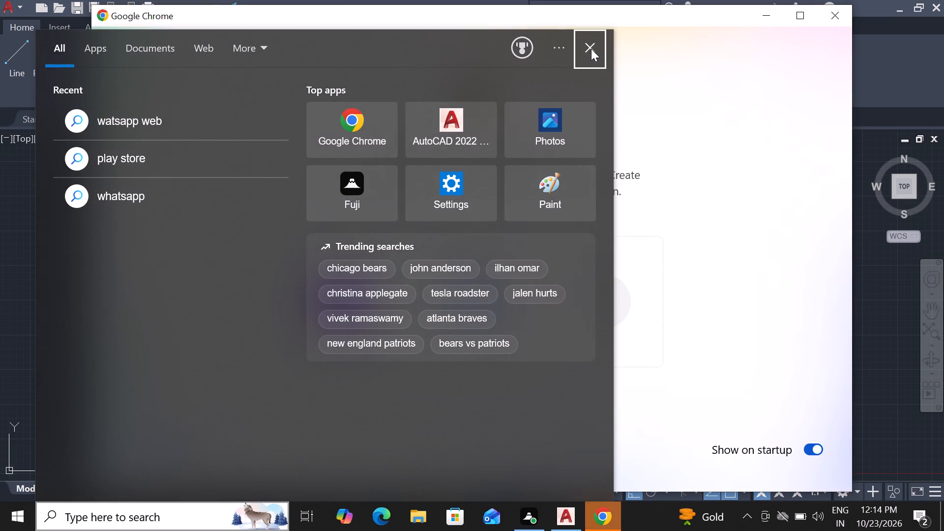
{"action": "left_click", "coordinate": [339, 302]}
{"action": "left_click", "coordinate": [339, 302]}
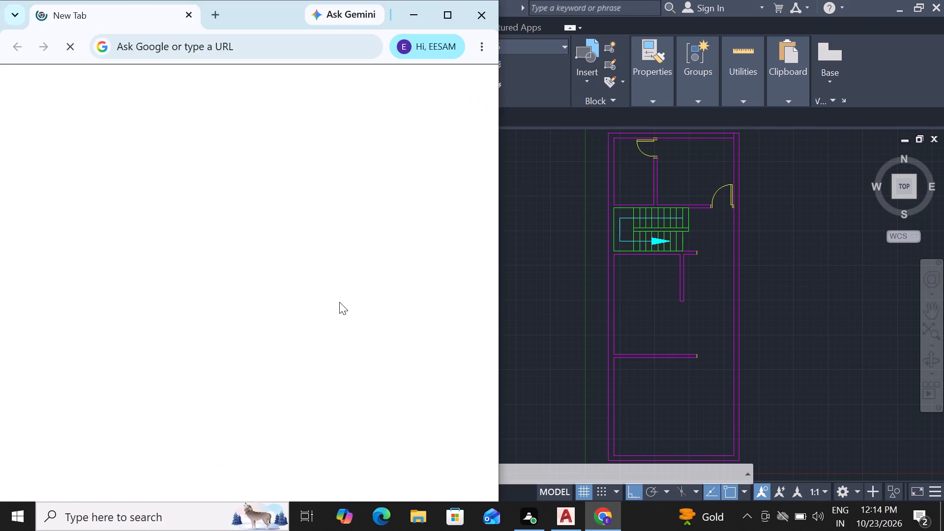
{"action": "left_click", "coordinate": [478, 35]}
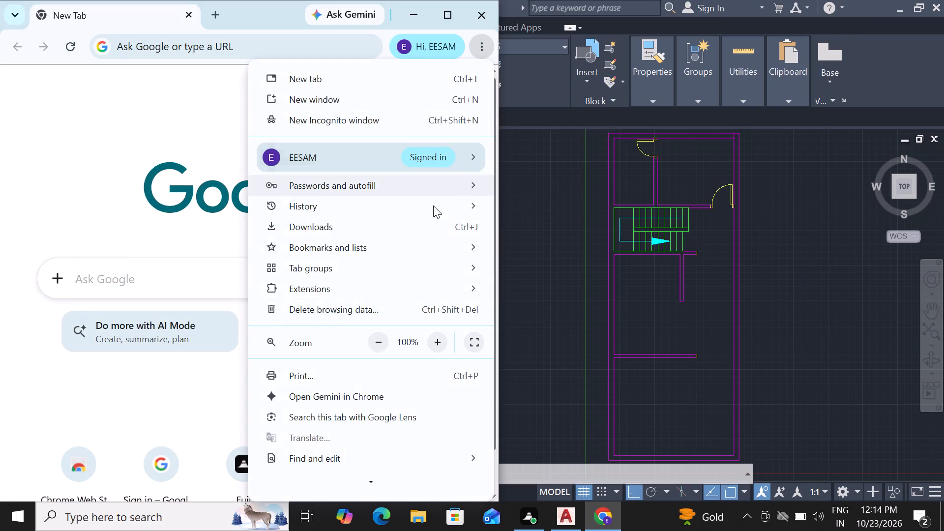
{"action": "left_click", "coordinate": [410, 231]}
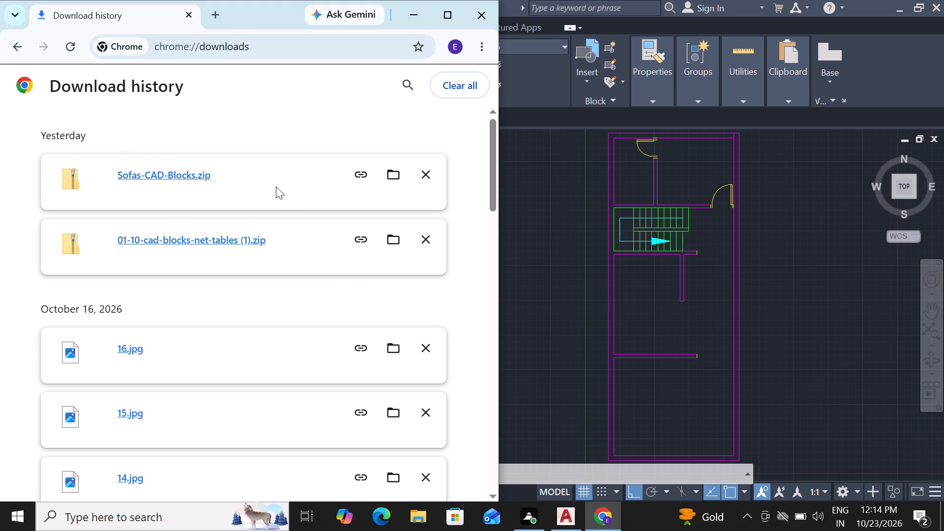
Open the drawing 66-Sofas-Cads-Blocks-Dwg-Download from the downloaded Sofas-CAD-Blocks.zip in AutoCAD.
{"action": "left_click", "coordinate": [274, 185]}
{"action": "double_click", "coordinate": [183, 171]}
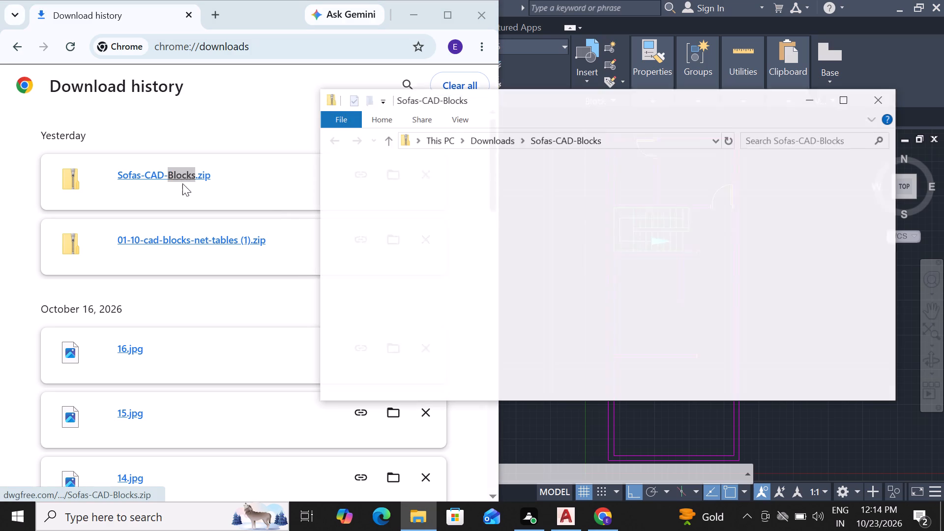
{"action": "double_click", "coordinate": [525, 178]}
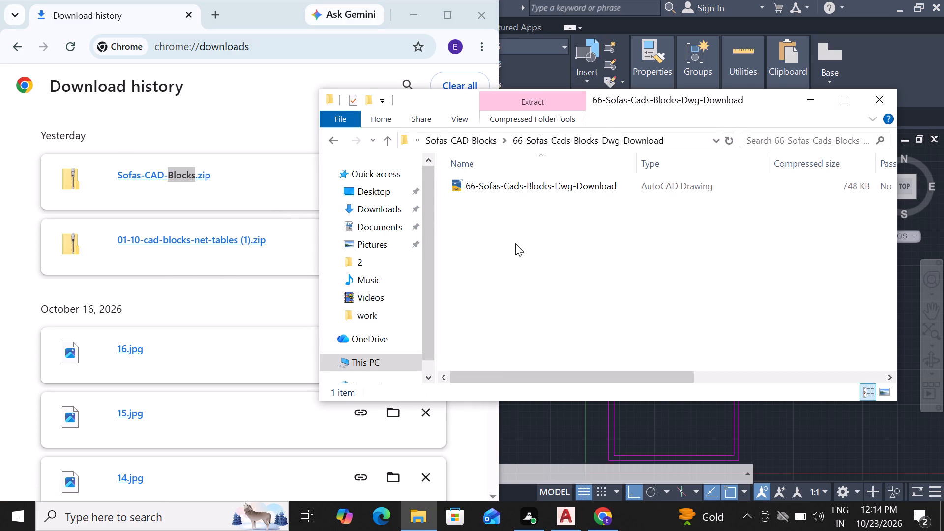
{"action": "double_click", "coordinate": [542, 187]}
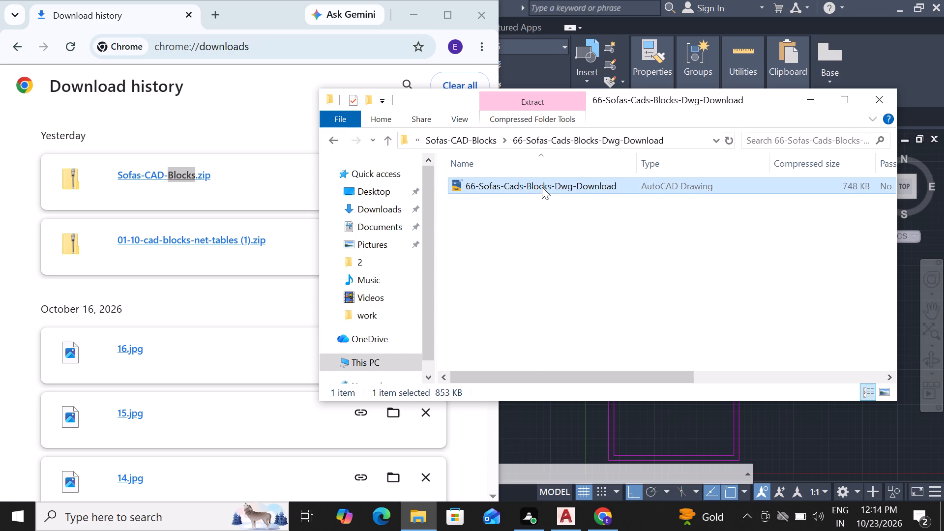
{"action": "left_click", "coordinate": [510, 301]}
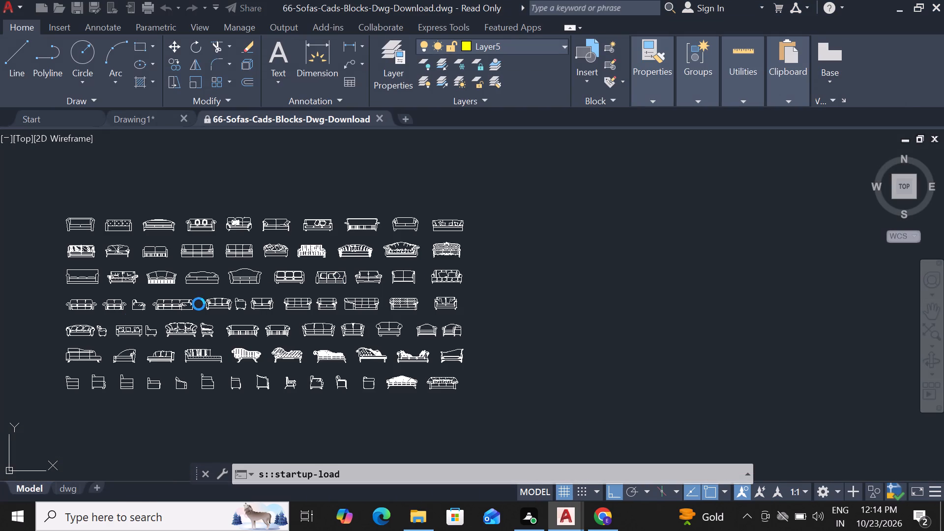
Copy the eighth and tenth blocks, both sofas, from the fourth row of the sofa drawing.
{"action": "left_click", "coordinate": [367, 303]}
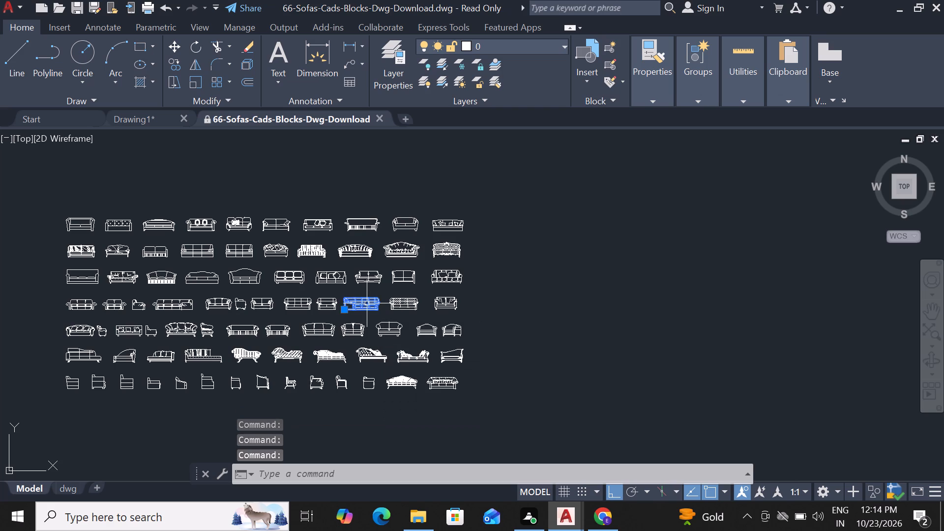
{"action": "left_click", "coordinate": [301, 306]}
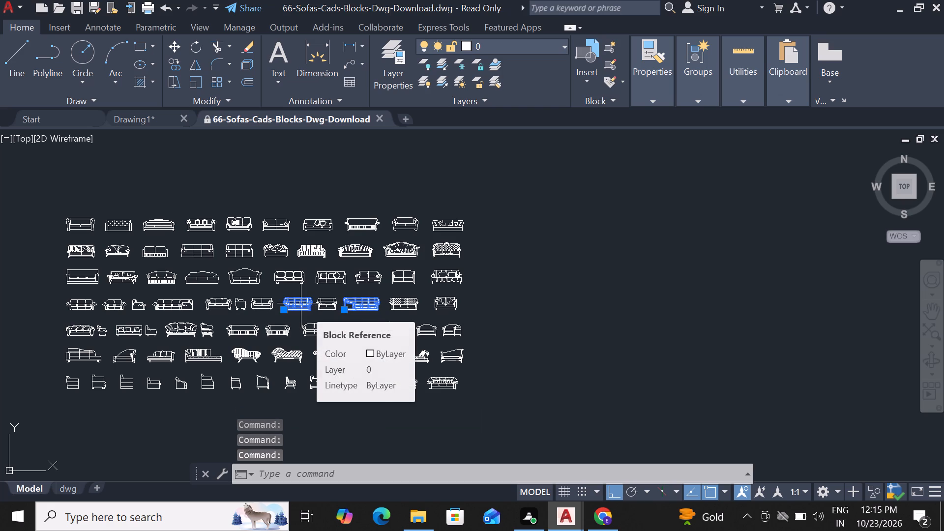
{"action": "key", "text": "ctrl+c"}
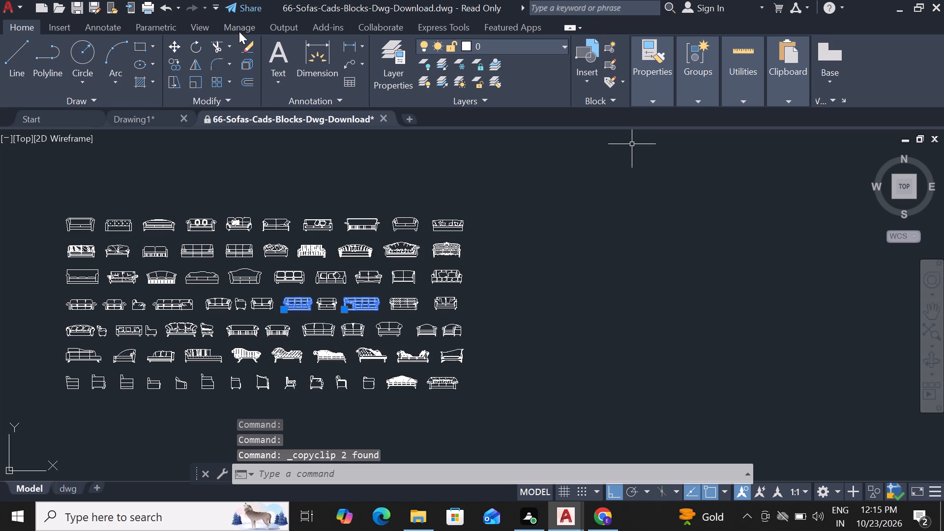
Paste the two copied sofa blocks into Drawing1, with the insertion point just left of the floor plan.
{"action": "left_click", "coordinate": [134, 118]}
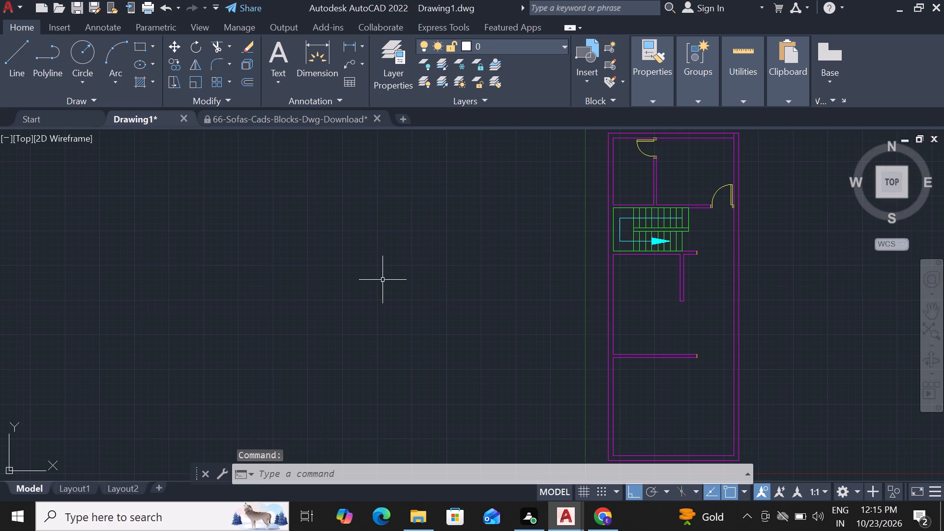
{"action": "left_click", "coordinate": [503, 276]}
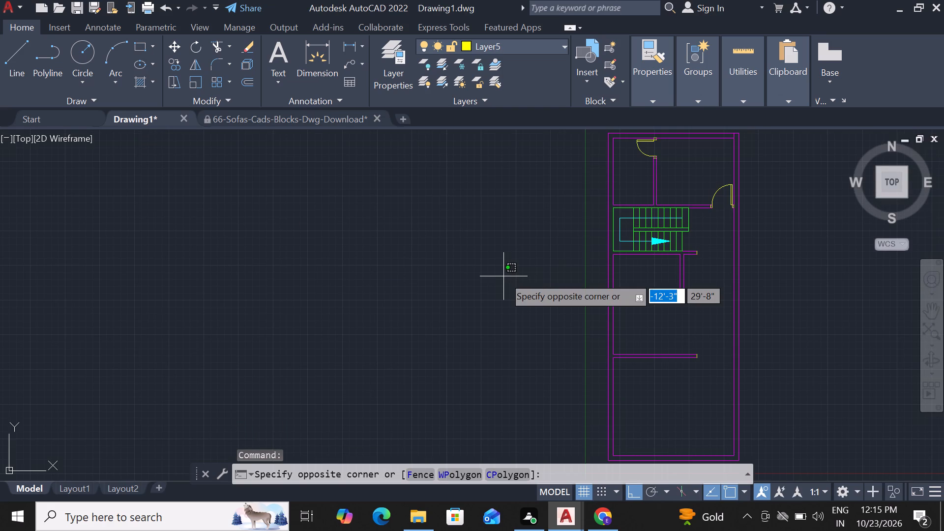
{"action": "key", "text": "ctrl+v"}
{"action": "left_click", "coordinate": [503, 276]}
{"action": "scroll", "coordinate": [503, 276], "scroll_direction": "down", "scroll_amount": 4}
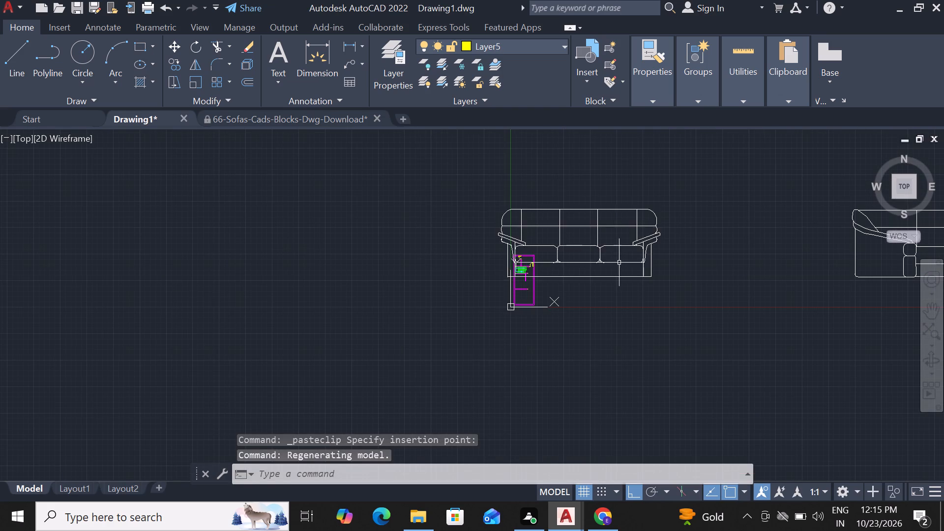
Scale the symmetrical sofa overlapping the floor plan down to about one-sixth of its size.
{"action": "left_click", "coordinate": [640, 248]}
{"action": "type", "text": "SC"}
{"action": "key", "text": "space"}
{"action": "left_click", "coordinate": [621, 261]}
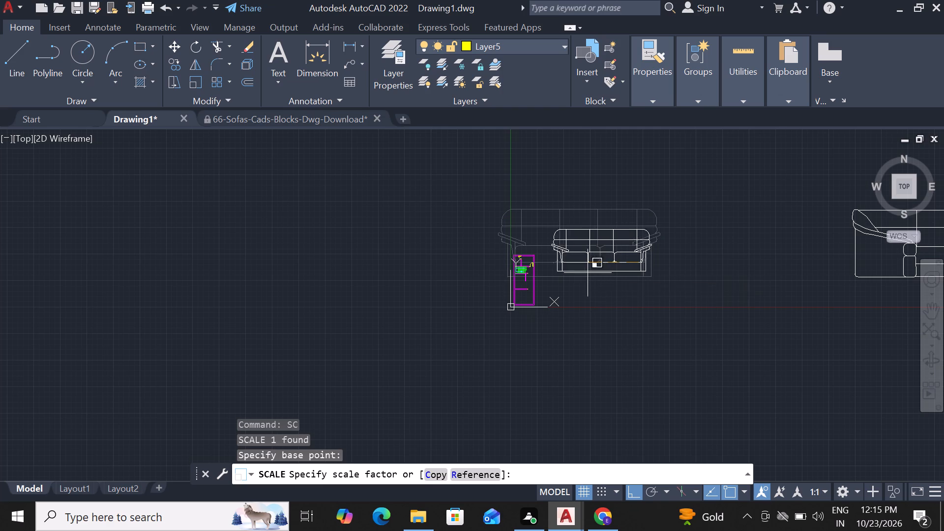
{"action": "left_click", "coordinate": [629, 267]}
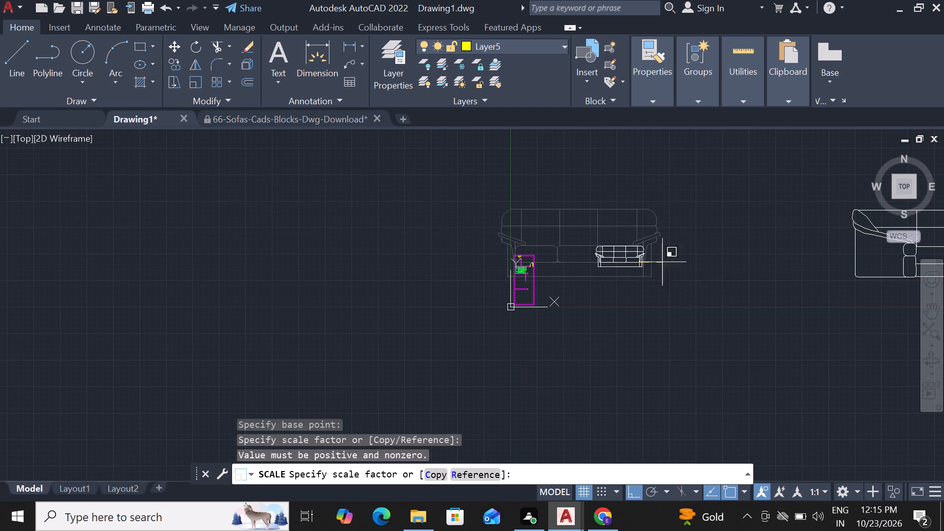
{"action": "left_click", "coordinate": [653, 265]}
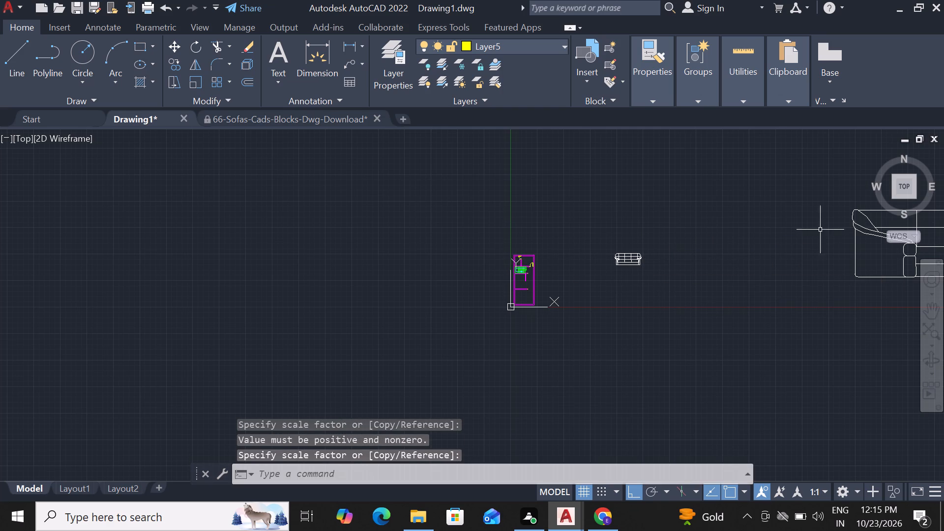
Move the large asymmetrical sofa closer to the plan, just beyond the reduced symmetrical sofa.
{"action": "left_click", "coordinate": [860, 224]}
{"action": "type", "text": "M"}
{"action": "key", "text": "space"}
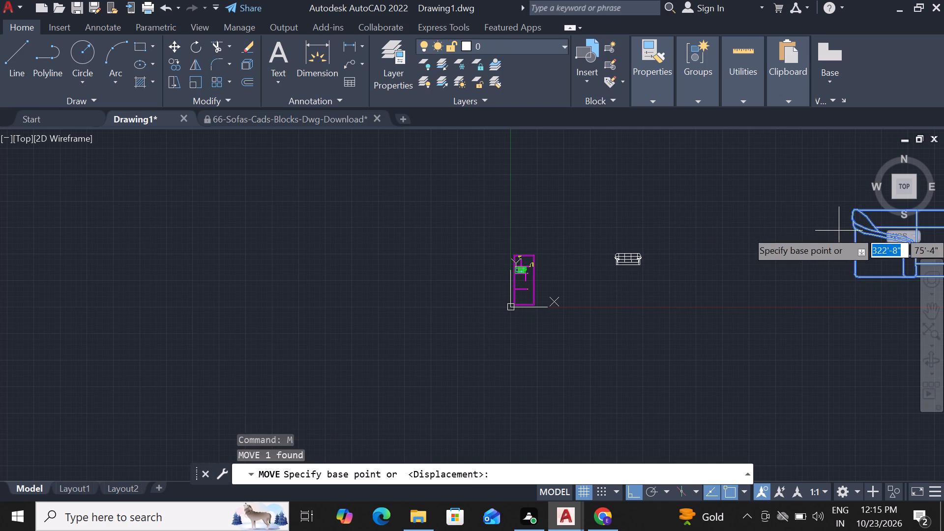
{"action": "left_click", "coordinate": [839, 231]}
{"action": "left_click", "coordinate": [619, 267]}
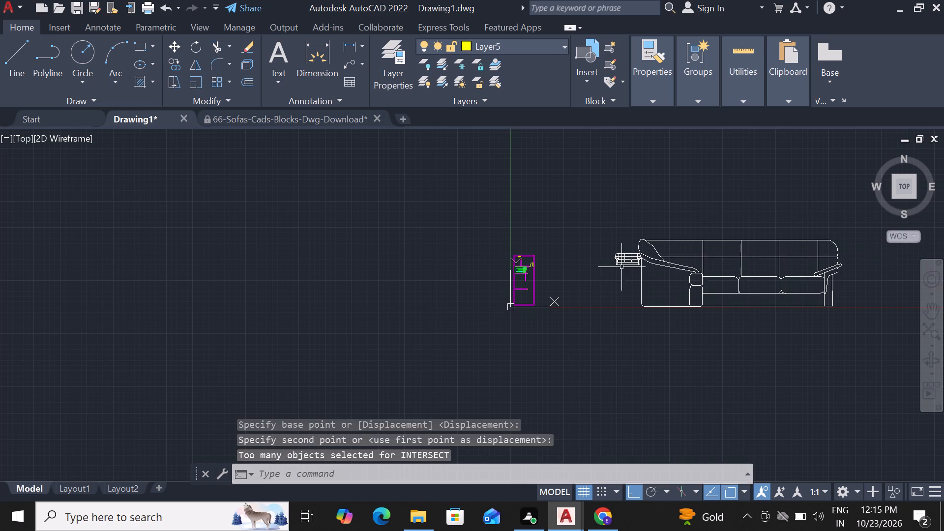
{"action": "left_click", "coordinate": [707, 262]}
{"action": "left_click", "coordinate": [707, 262]}
{"action": "key", "text": "Escape"}
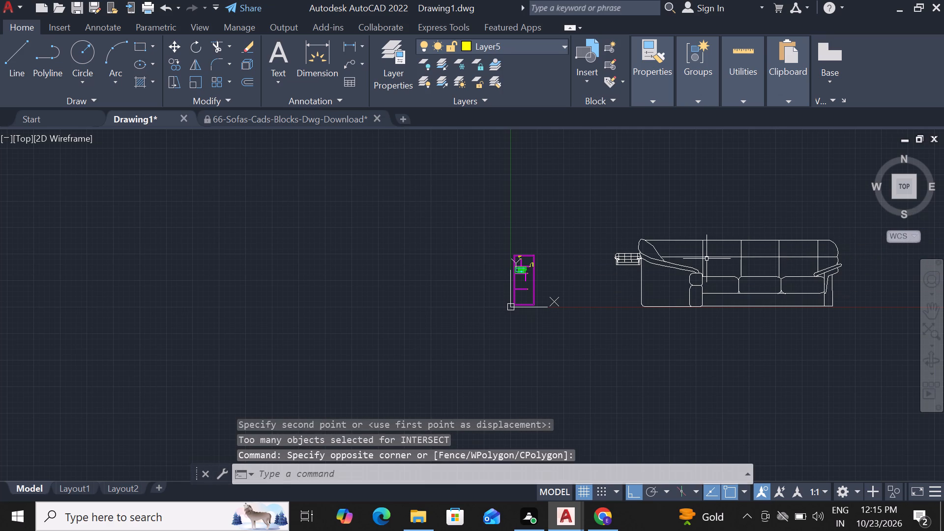
Scale the asymmetrical sofa down to roughly the same width as the symmetrical sofa.
{"action": "left_click", "coordinate": [707, 259]}
{"action": "type", "text": "SC"}
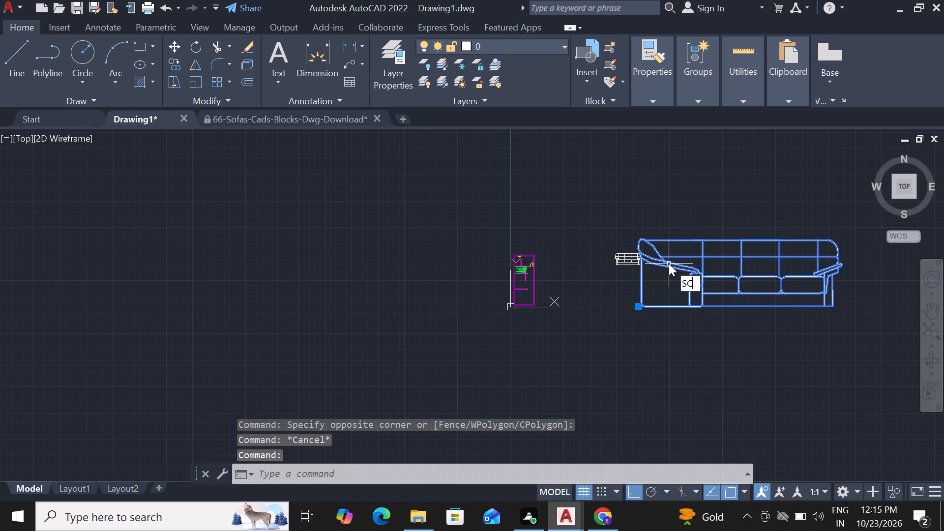
{"action": "key", "text": "space"}
{"action": "left_click", "coordinate": [669, 264]}
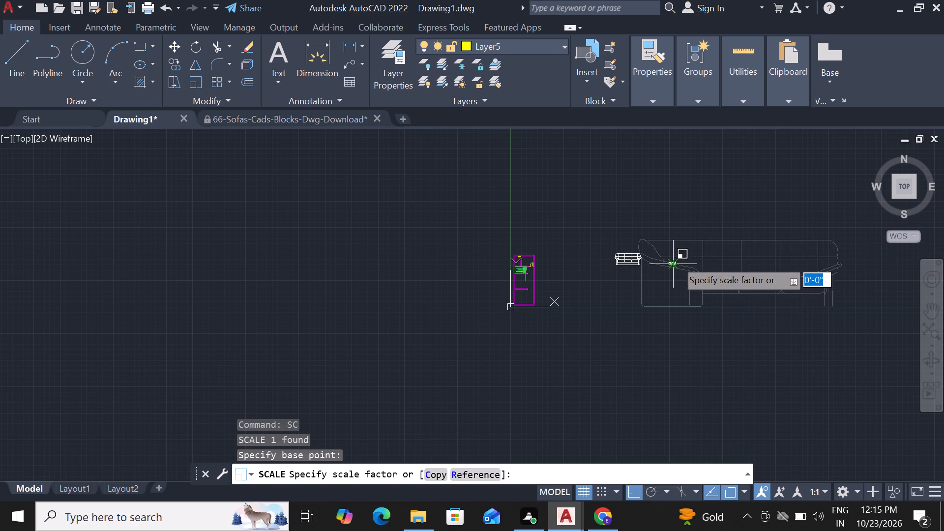
{"action": "left_click", "coordinate": [682, 260]}
Move the symmetrical sofa onto the floor plan, over the lower horizontal partition.
{"action": "scroll", "coordinate": [677, 260], "scroll_direction": "up", "scroll_amount": 2}
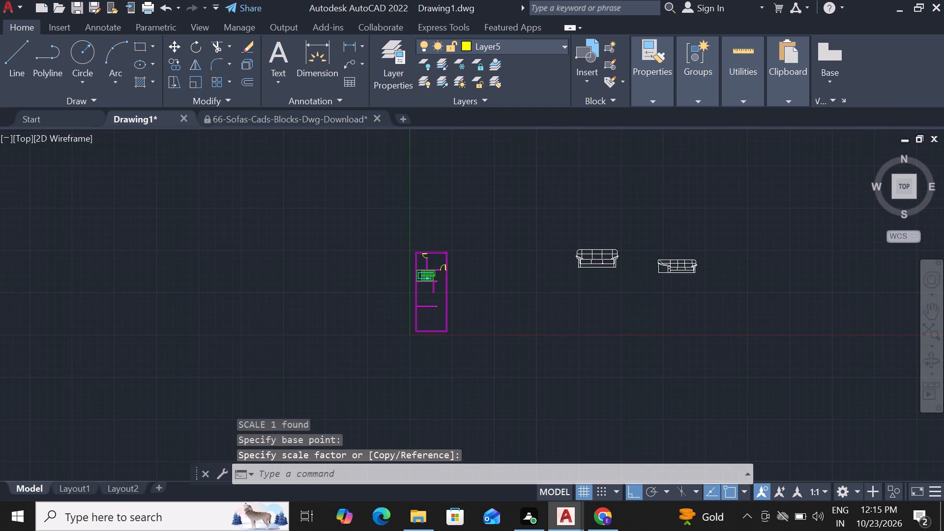
{"action": "left_click", "coordinate": [567, 268]}
{"action": "type", "text": "M"}
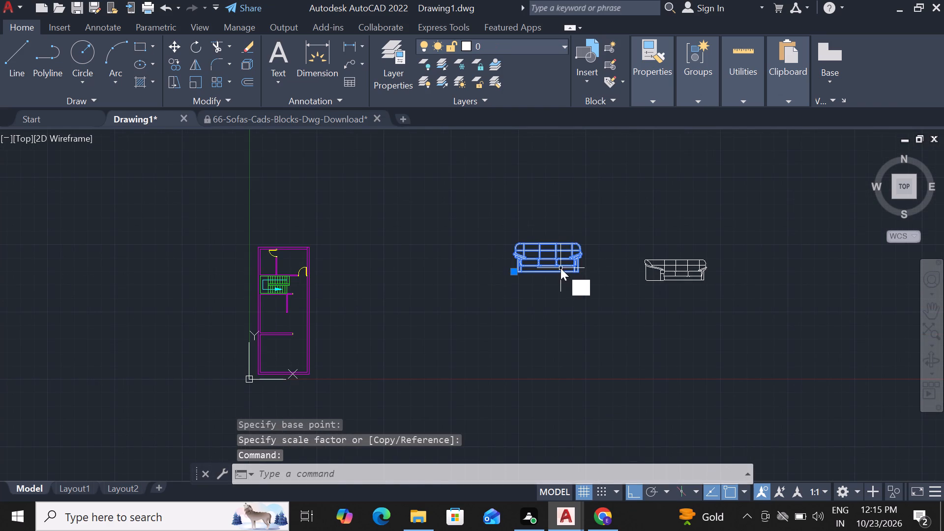
{"action": "key", "text": "space"}
{"action": "left_click", "coordinate": [560, 268]}
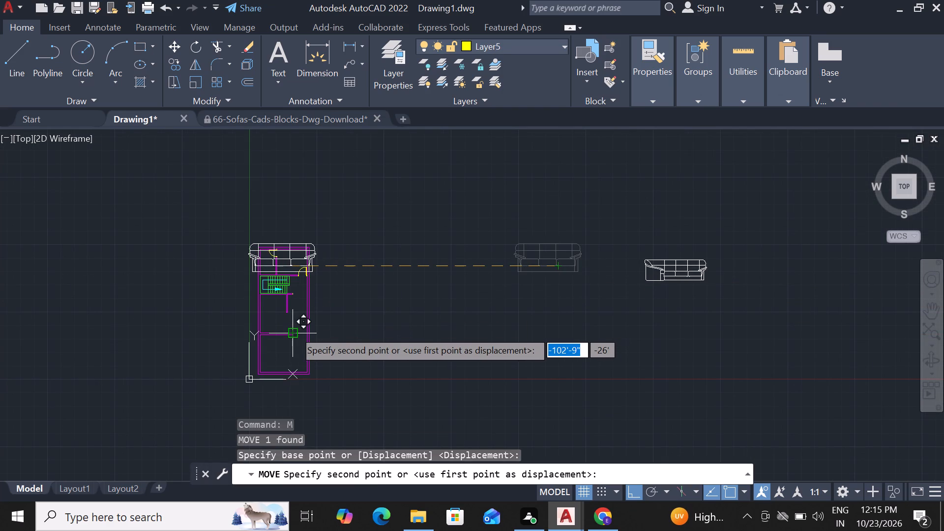
{"action": "left_click", "coordinate": [294, 330]}
Move the asymmetrical sofa horizontally up to the plan's right-hand wall, beside the yellow door.
{"action": "left_click", "coordinate": [695, 277]}
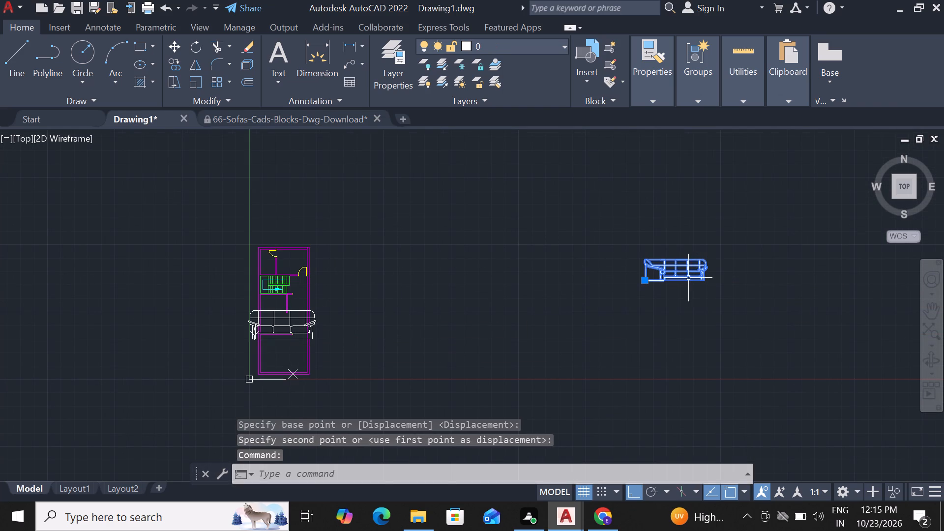
{"action": "type", "text": "M"}
{"action": "key", "text": "space"}
{"action": "left_click", "coordinate": [691, 277]}
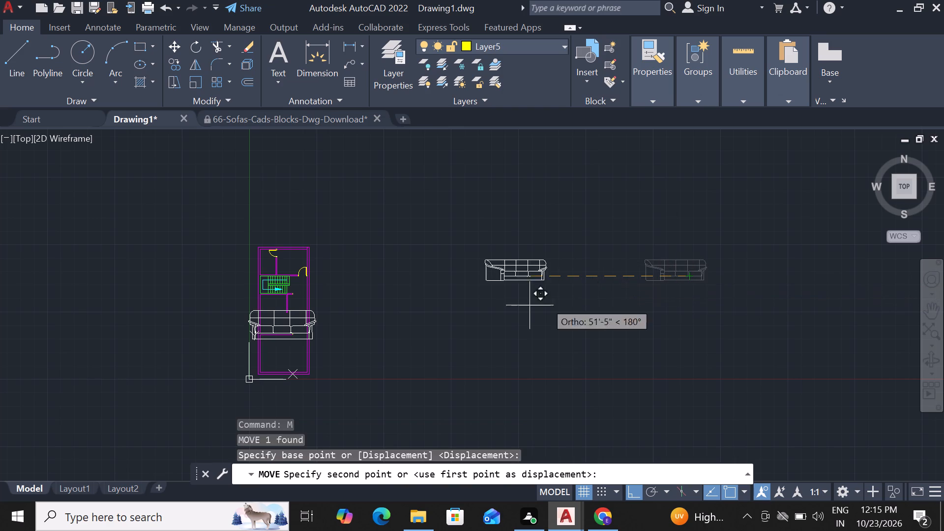
{"action": "left_click", "coordinate": [349, 323]}
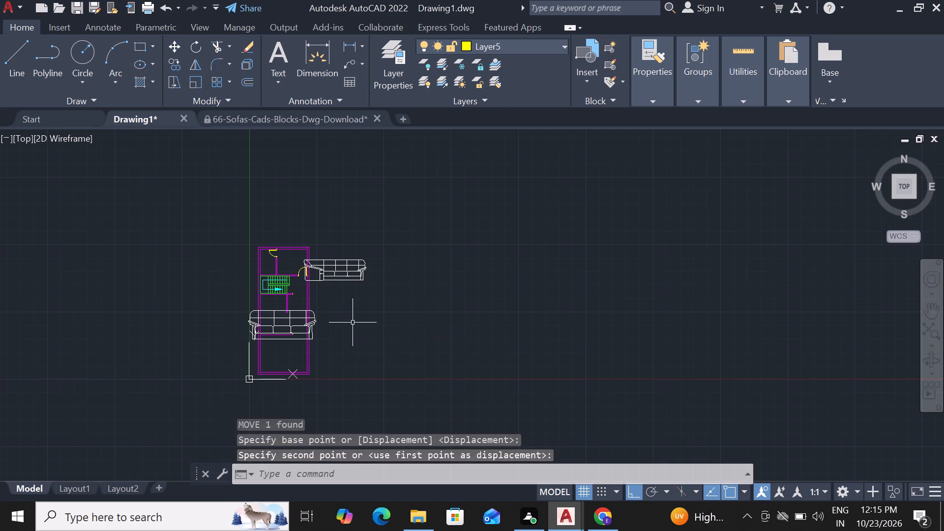
Scale the symmetrical sofa down to about one-seventh of the plan's width so it fits between the walls.
{"action": "scroll", "coordinate": [619, 255], "scroll_direction": "down", "scroll_amount": 2}
{"action": "scroll", "coordinate": [501, 288], "scroll_direction": "up", "scroll_amount": 3}
{"action": "scroll", "coordinate": [422, 252], "scroll_direction": "up", "scroll_amount": 3}
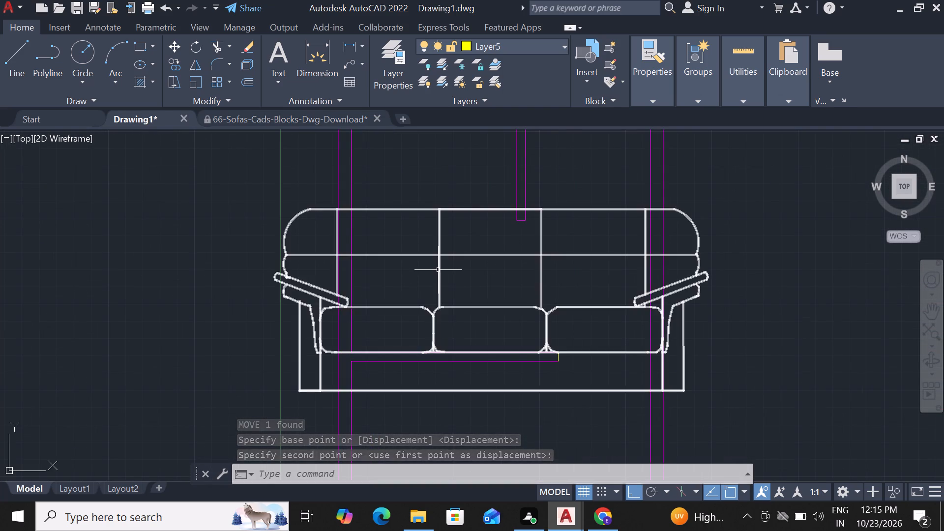
{"action": "left_click", "coordinate": [438, 270]}
{"action": "type", "text": "SC"}
{"action": "key", "text": "space"}
{"action": "left_click", "coordinate": [531, 287]}
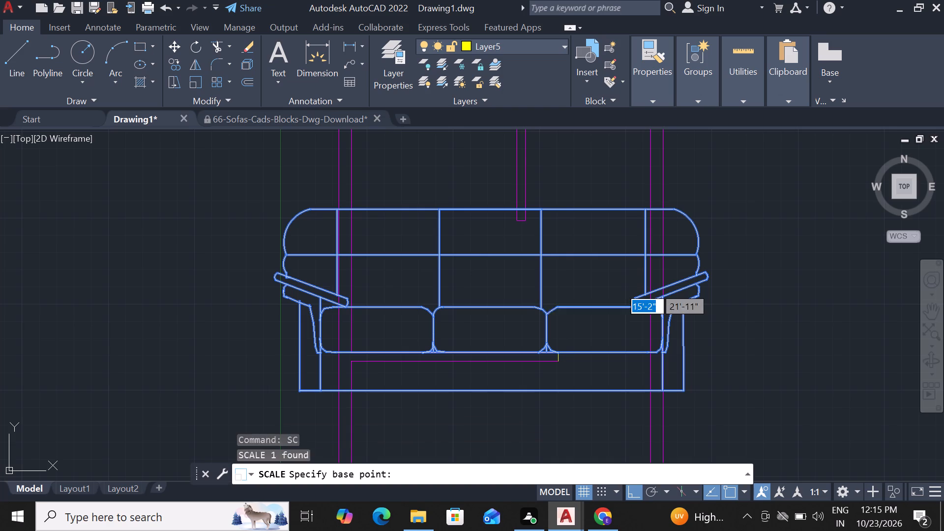
{"action": "left_click", "coordinate": [508, 295]}
Scale the asymmetrical sofa beside the plan down to about a third of its size.
{"action": "scroll", "coordinate": [623, 284], "scroll_direction": "down", "scroll_amount": 2}
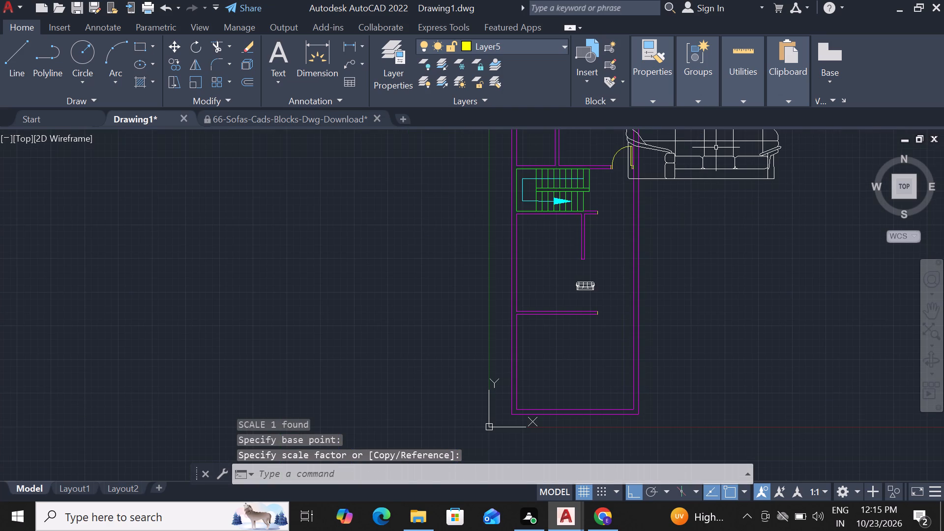
{"action": "left_click", "coordinate": [716, 147]}
{"action": "left_click", "coordinate": [679, 174]}
{"action": "type", "text": "SC"}
{"action": "key", "text": "space"}
{"action": "left_click", "coordinate": [679, 174]}
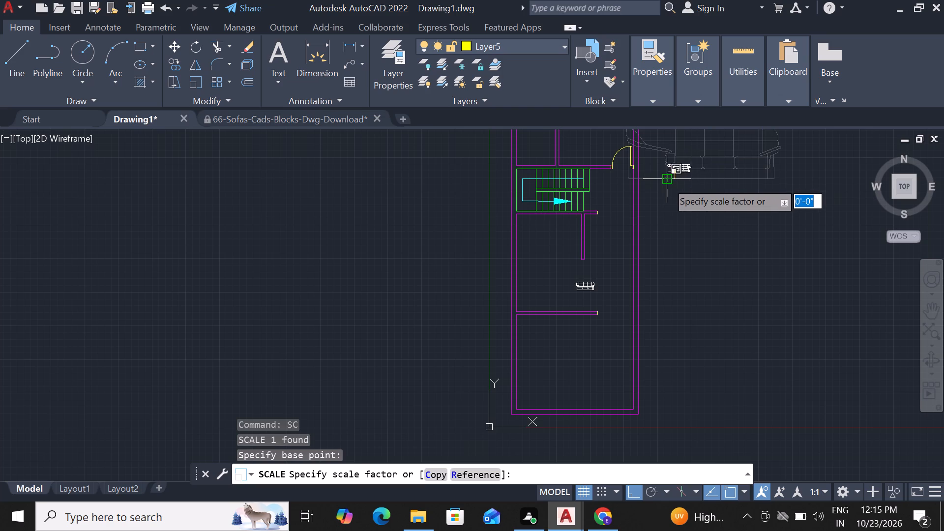
{"action": "left_click", "coordinate": [655, 185]}
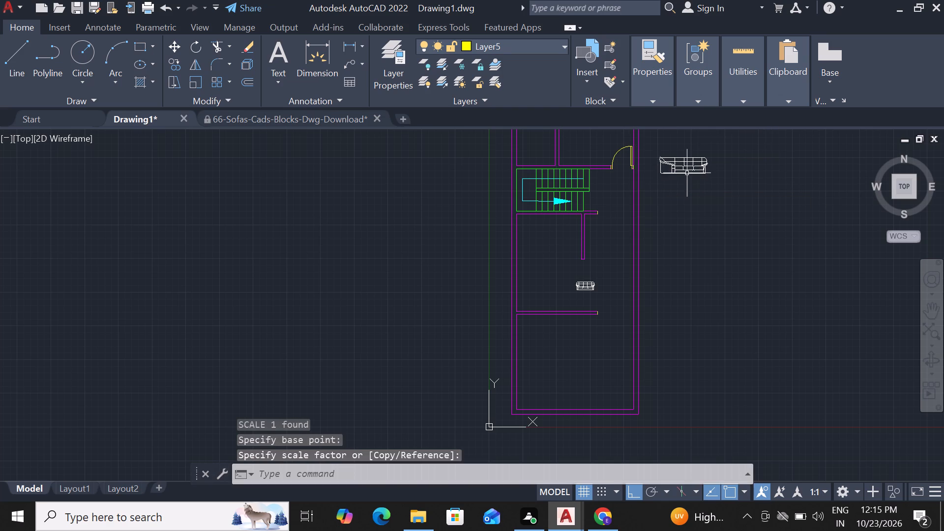
Move the asymmetrical sofa down and then across into the plan's bottom room, near its left wall.
{"action": "left_click", "coordinate": [697, 168]}
{"action": "type", "text": "M"}
{"action": "key", "text": "space"}
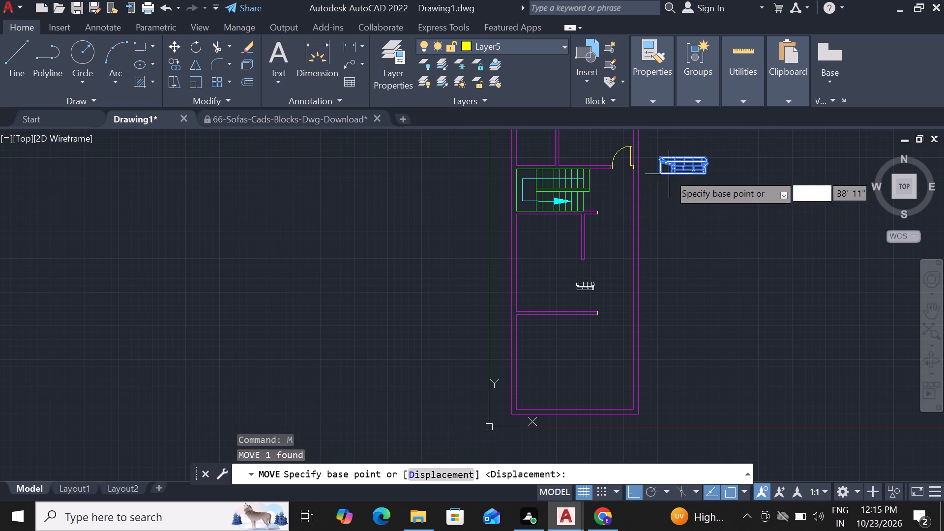
{"action": "left_click", "coordinate": [674, 170]}
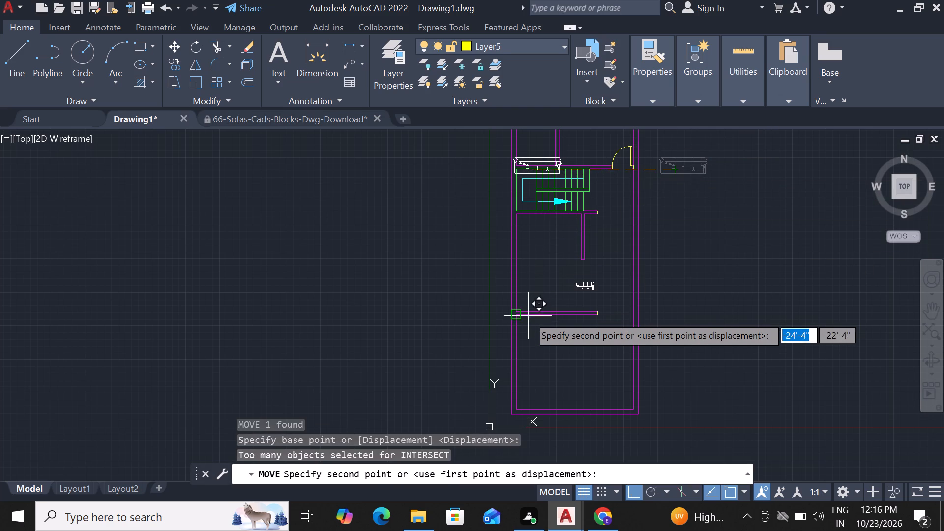
{"action": "left_click", "coordinate": [524, 361]}
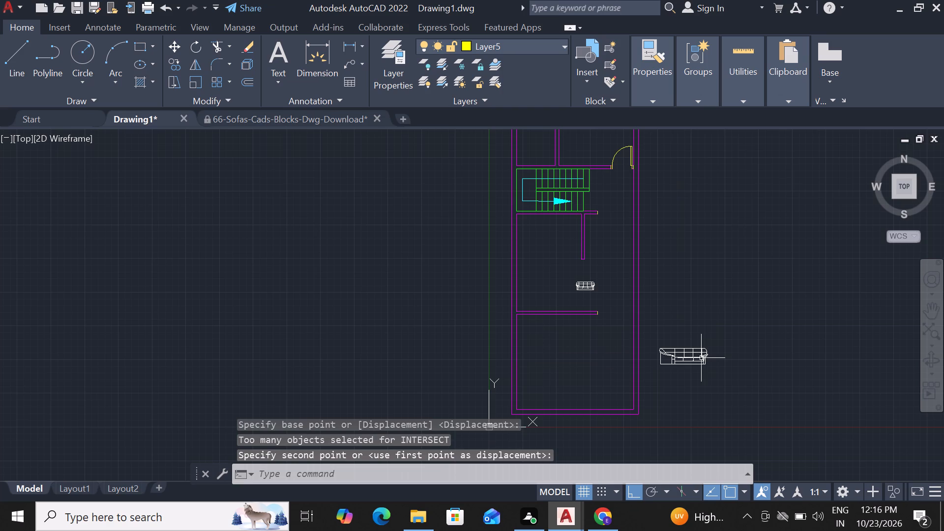
{"action": "left_click", "coordinate": [701, 358]}
{"action": "type", "text": "M"}
{"action": "key", "text": "space"}
{"action": "left_click", "coordinate": [701, 358]}
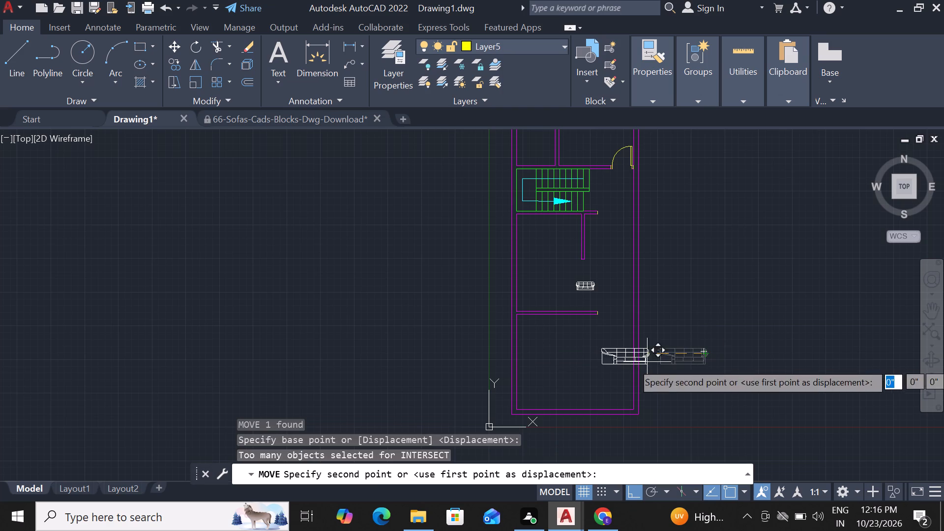
{"action": "left_click", "coordinate": [568, 368]}
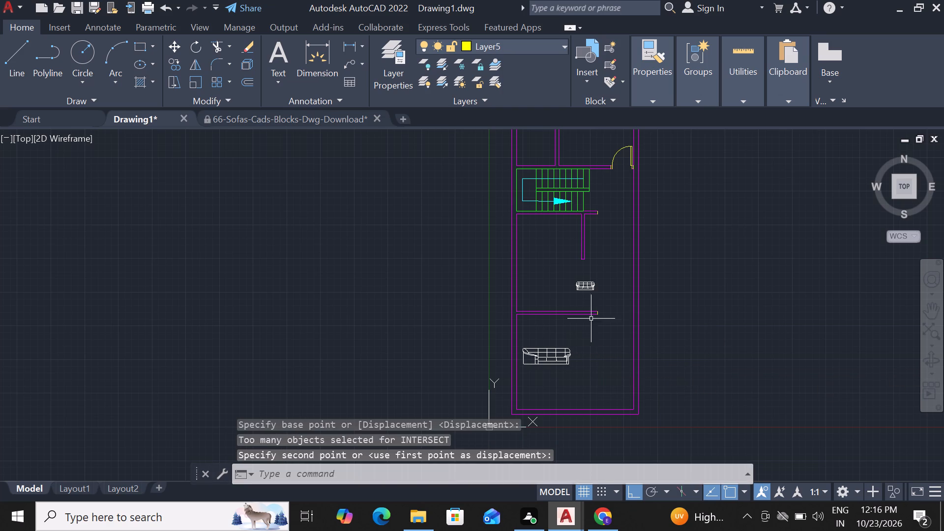
Move the small symmetrical sofa straight down into the bottom room, beside the asymmetrical sofa.
{"action": "scroll", "coordinate": [577, 334], "scroll_direction": "up", "scroll_amount": 3}
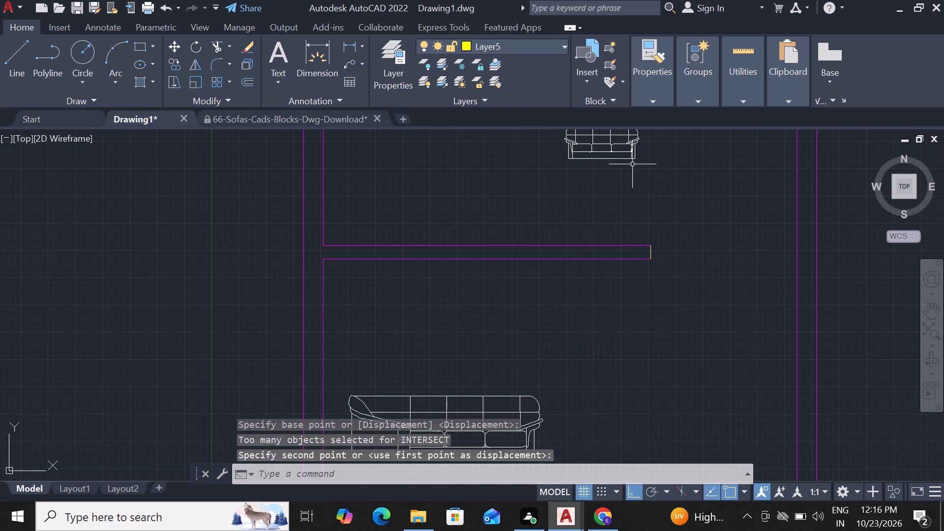
{"action": "left_click", "coordinate": [620, 150]}
{"action": "type", "text": "M"}
{"action": "key", "text": "space"}
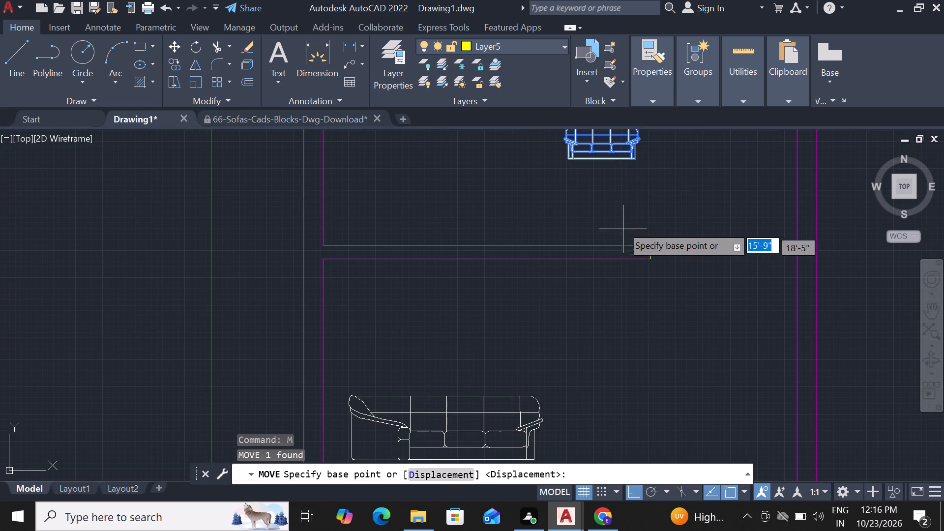
{"action": "left_click", "coordinate": [612, 144]}
{"action": "left_click", "coordinate": [570, 427]}
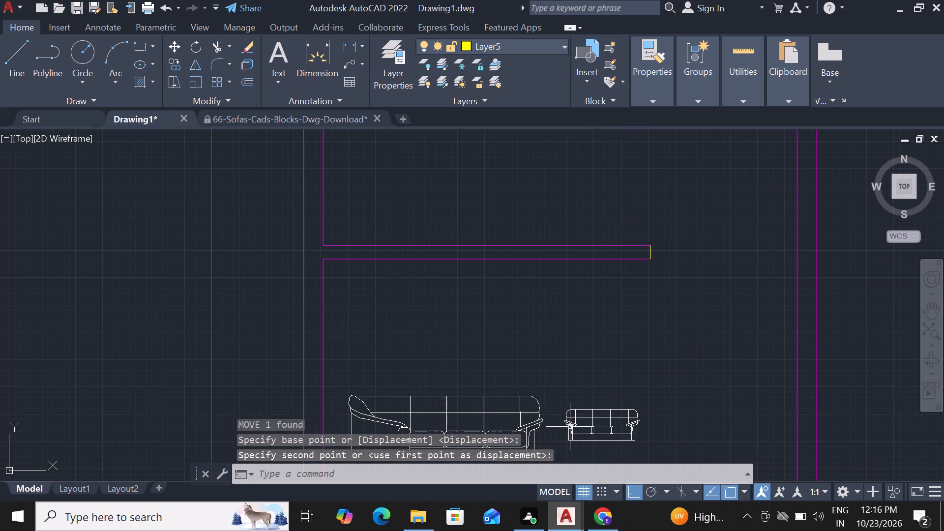
Scale the asymmetrical sofa in the bottom room down to about half its size.
{"action": "scroll", "coordinate": [598, 312], "scroll_direction": "down", "scroll_amount": 3}
{"action": "scroll", "coordinate": [573, 374], "scroll_direction": "up", "scroll_amount": 3}
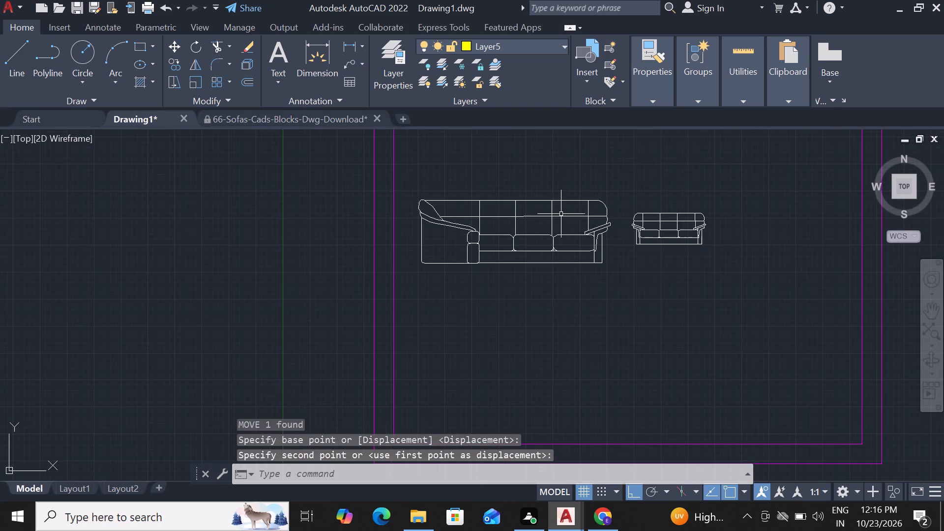
{"action": "left_click", "coordinate": [561, 214]}
{"action": "left_click", "coordinate": [545, 218]}
{"action": "type", "text": "SC"}
{"action": "key", "text": "space"}
{"action": "left_click", "coordinate": [550, 261]}
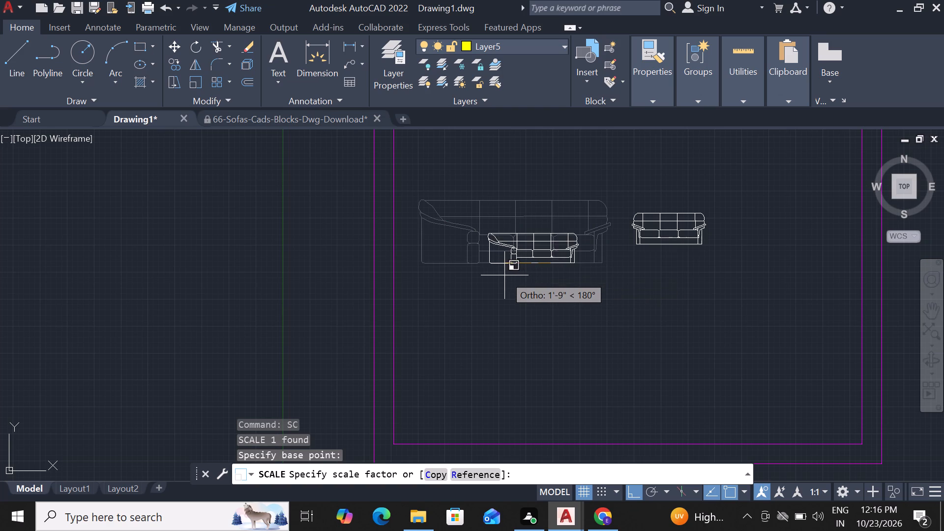
{"action": "left_click", "coordinate": [504, 275]}
Rotate the asymmetrical sofa 90° so it stands vertically in the bottom room.
{"action": "left_click", "coordinate": [533, 254]}
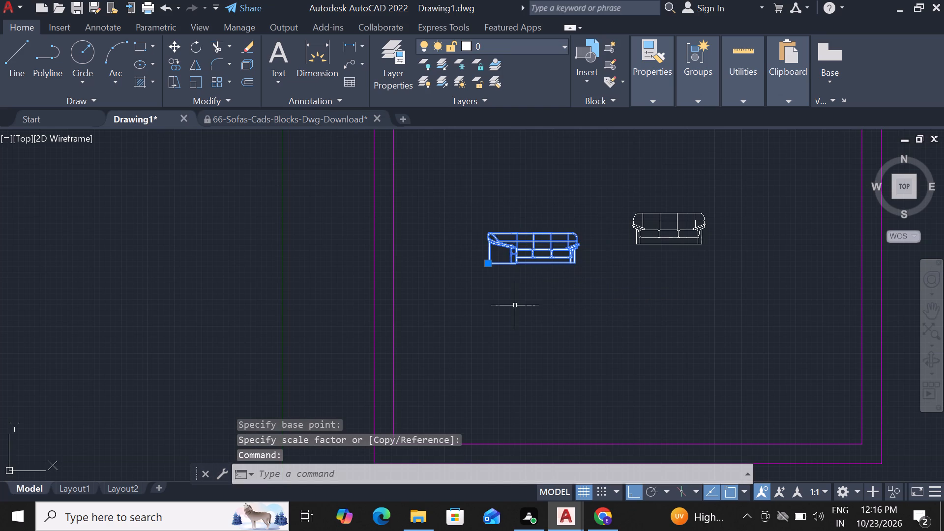
{"action": "type", "text": "RO"}
{"action": "key", "text": "space"}
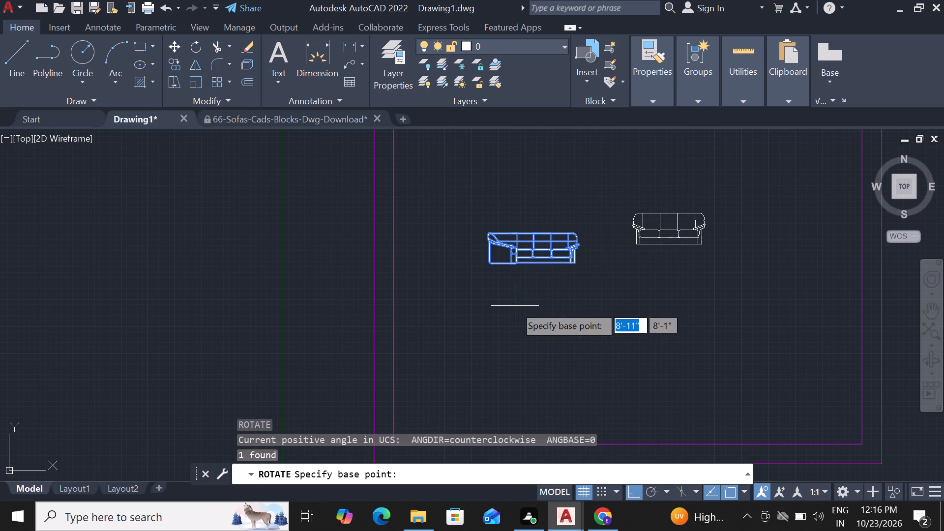
{"action": "left_click", "coordinate": [562, 256]}
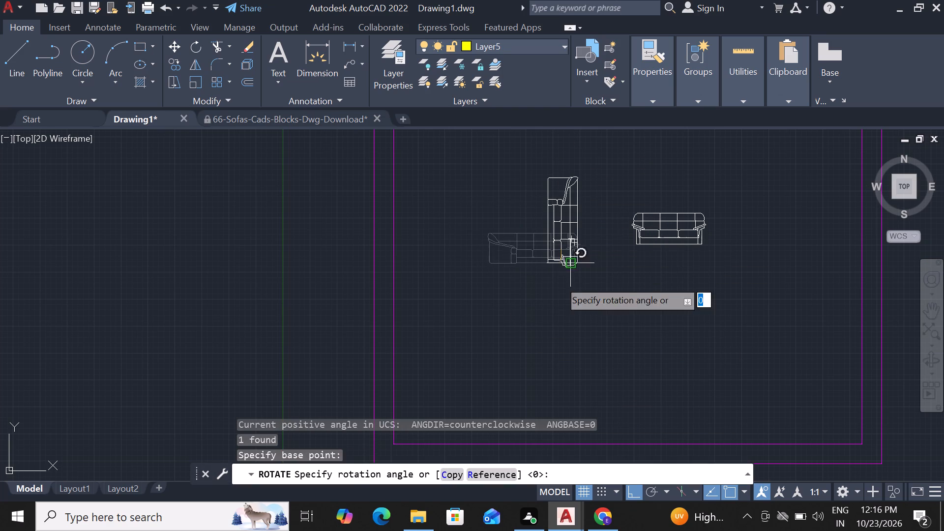
{"action": "left_click", "coordinate": [569, 169]}
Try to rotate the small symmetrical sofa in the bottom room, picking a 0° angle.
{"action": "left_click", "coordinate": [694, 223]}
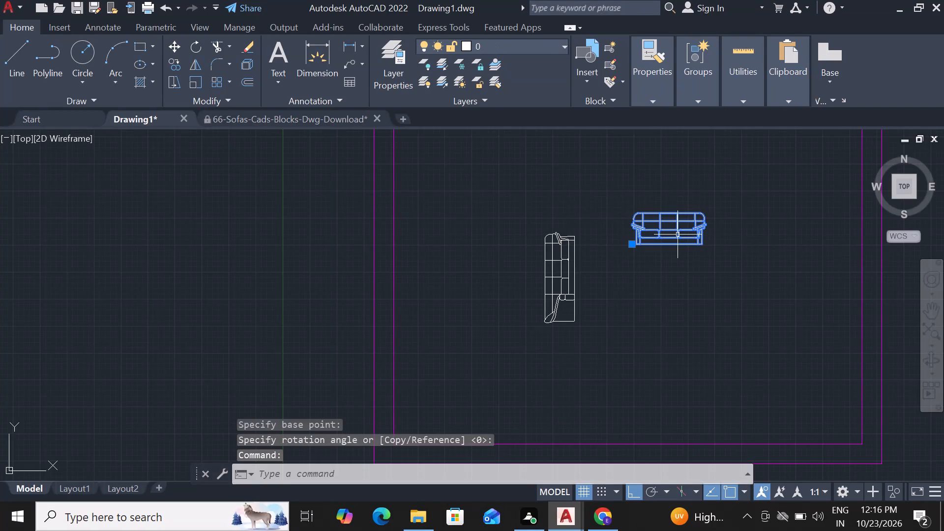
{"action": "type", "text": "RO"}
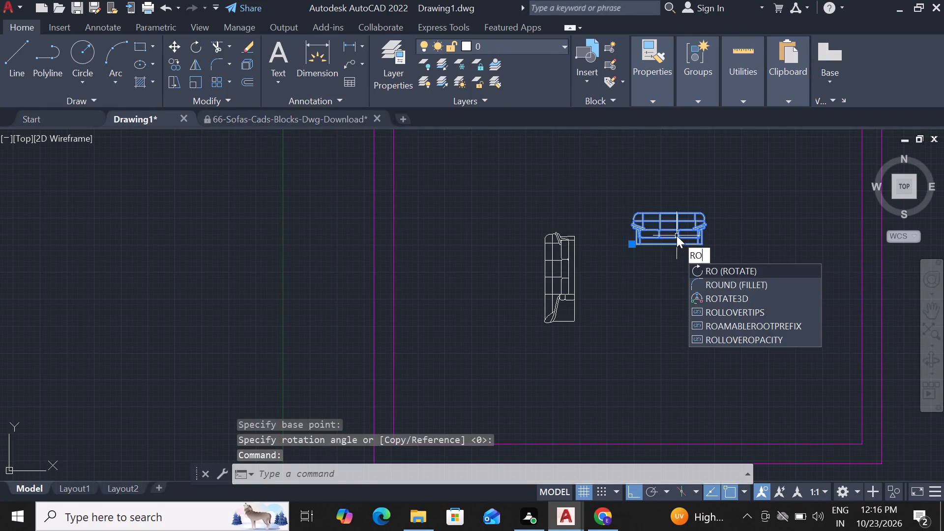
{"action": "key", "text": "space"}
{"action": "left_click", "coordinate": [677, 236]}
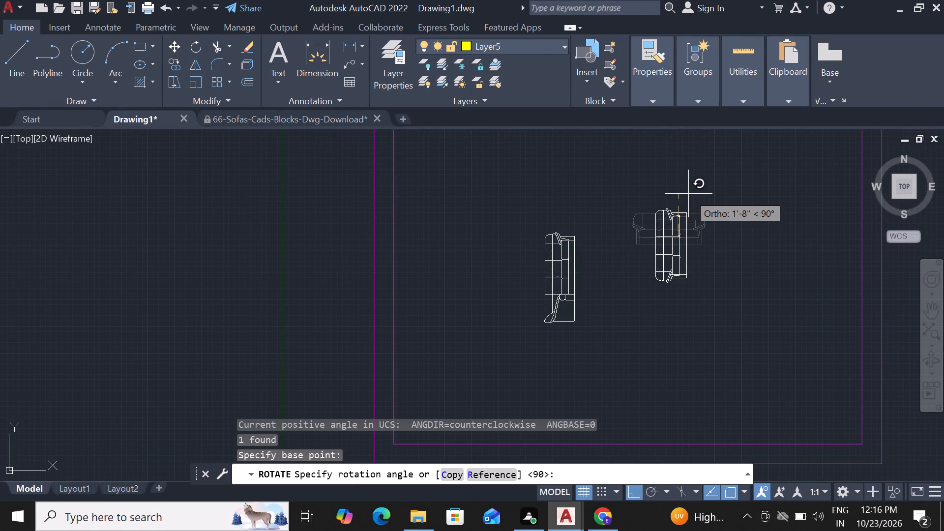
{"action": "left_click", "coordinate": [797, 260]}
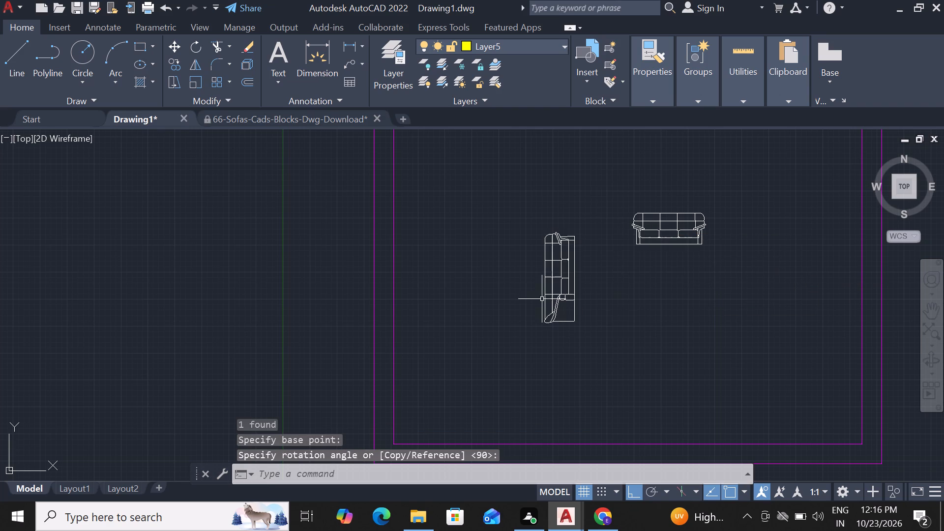
Move the vertical asymmetrical sofa horizontally about 5'-4" to stand beside the bottom room's left wall.
{"action": "left_click", "coordinate": [567, 297]}
{"action": "type", "text": "M"}
{"action": "key", "text": "space"}
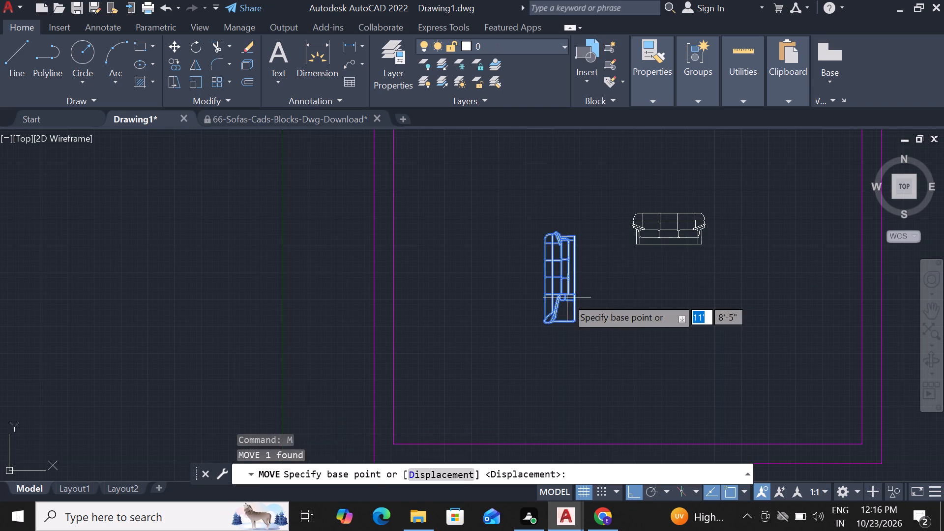
{"action": "left_click", "coordinate": [567, 297]}
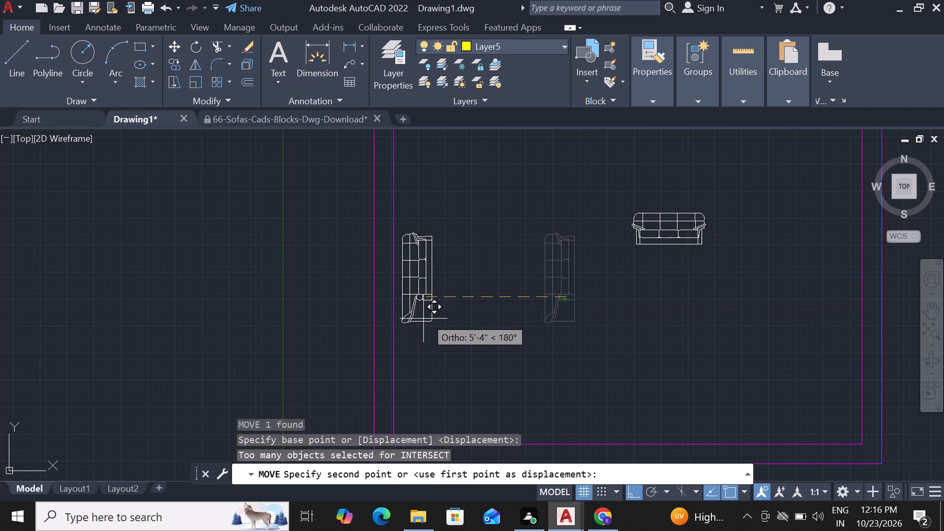
{"action": "left_click", "coordinate": [422, 319]}
Copy the asymmetrical sofa about 3'-5" straight down so the two stand end to end along the left wall.
{"action": "left_click", "coordinate": [422, 320]}
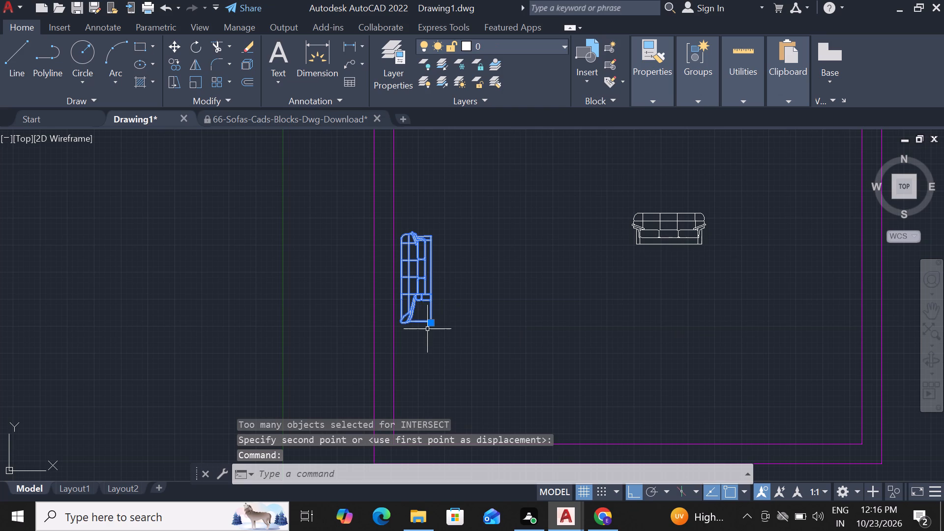
{"action": "type", "text": "CO"}
{"action": "key", "text": "space"}
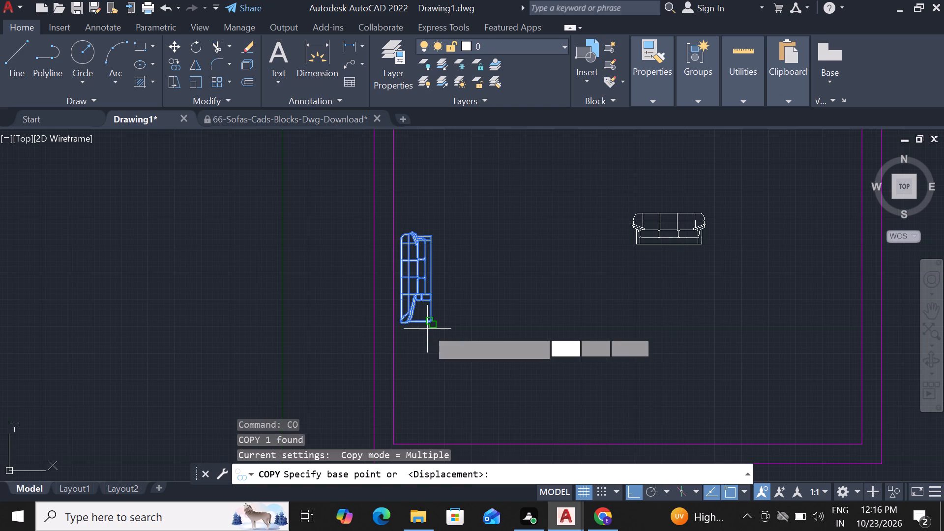
{"action": "left_click", "coordinate": [427, 329]}
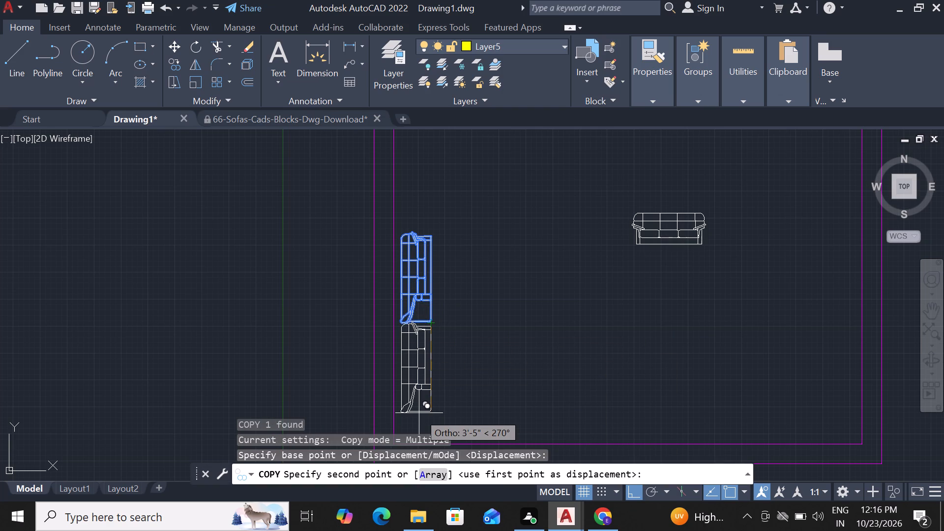
{"action": "left_click", "coordinate": [419, 413]}
{"action": "scroll", "coordinate": [486, 348], "scroll_direction": "down", "scroll_amount": 2}
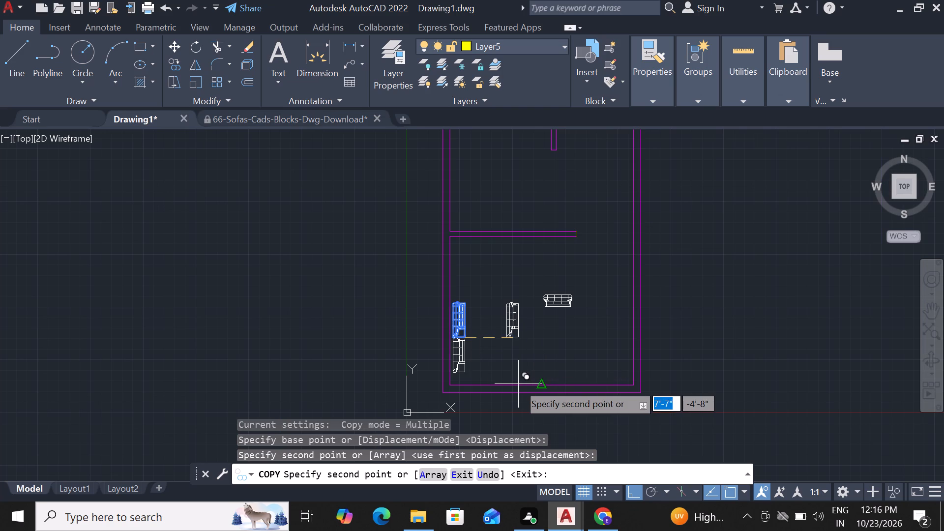
{"action": "key", "text": "Escape"}
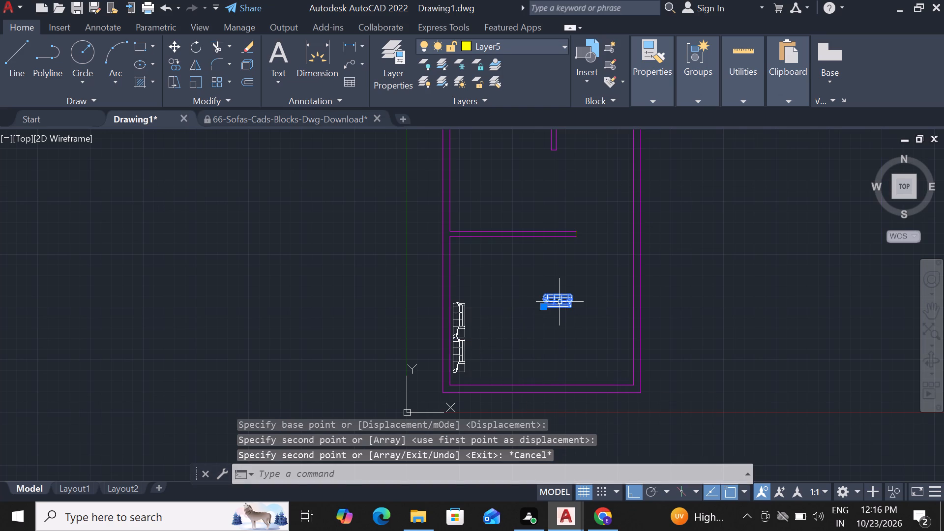
Rotate the small symmetrical sofa in the bottom room by 180° so its back faces the bottom wall.
{"action": "left_click", "coordinate": [560, 302]}
{"action": "type", "text": "RO"}
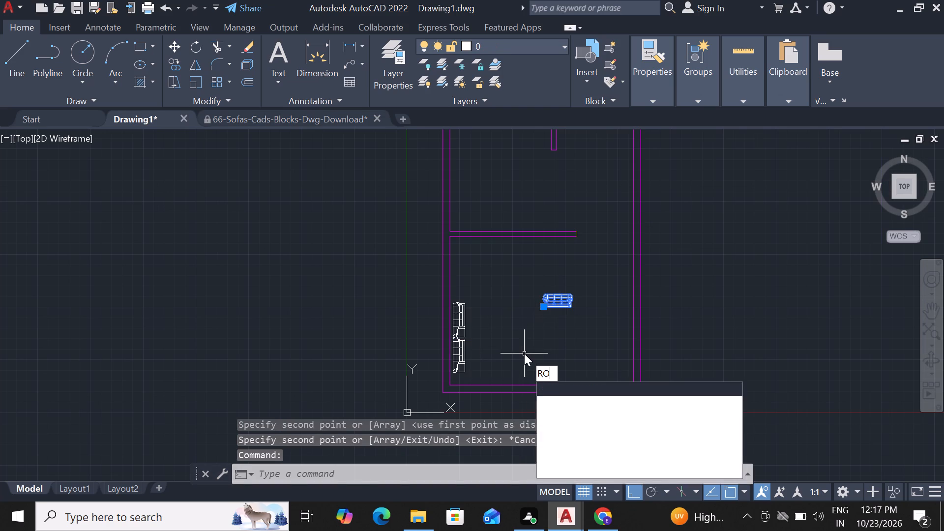
{"action": "key", "text": "space"}
{"action": "left_click", "coordinate": [560, 303]}
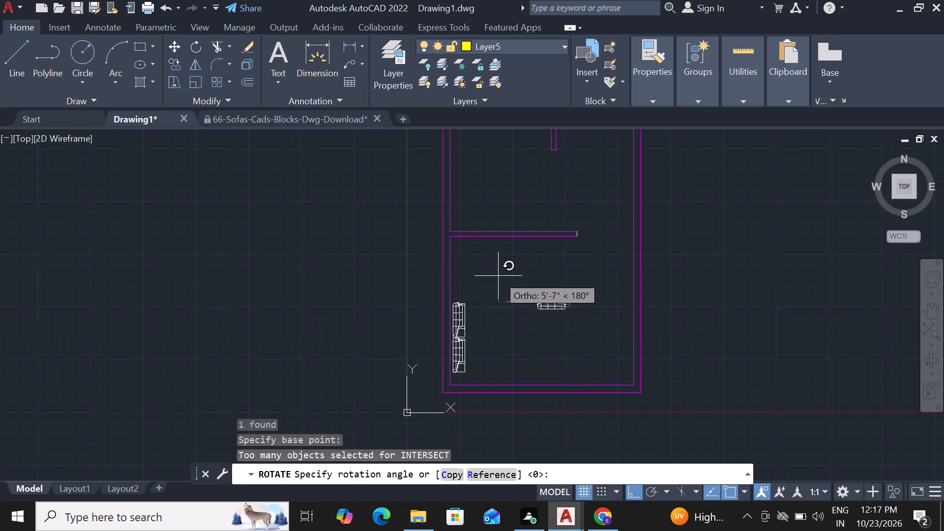
{"action": "left_click", "coordinate": [418, 282]}
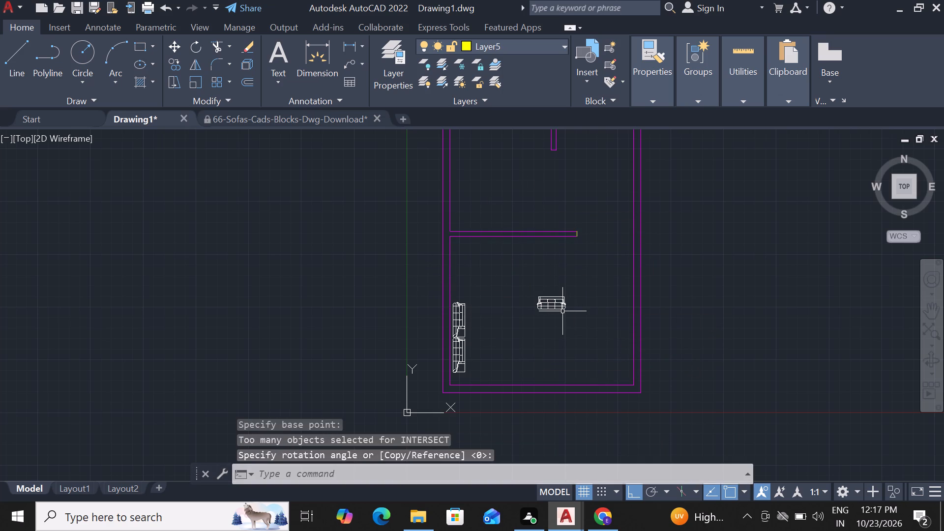
Move the symmetrical sofa straight down to sit just above the bottom room's lower wall.
{"action": "left_click", "coordinate": [560, 309]}
{"action": "type", "text": "M"}
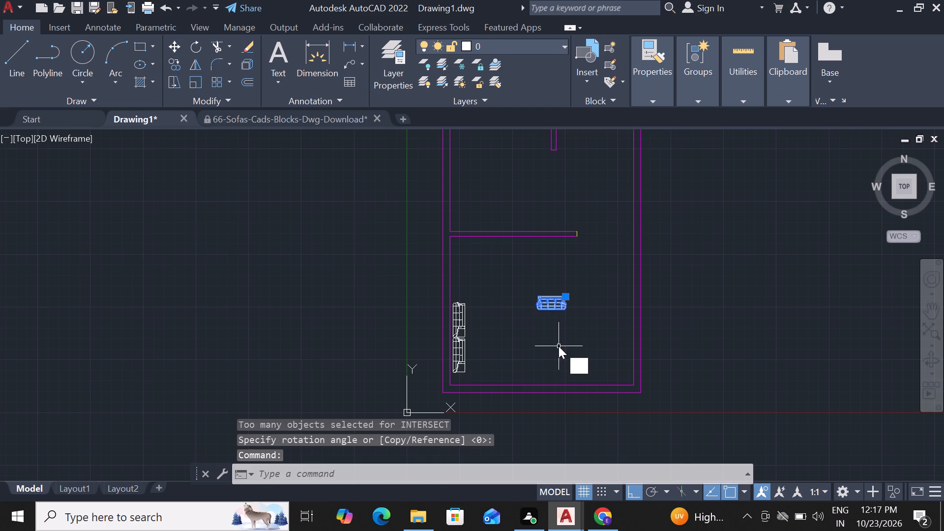
{"action": "key", "text": "space"}
{"action": "left_click", "coordinate": [564, 306]}
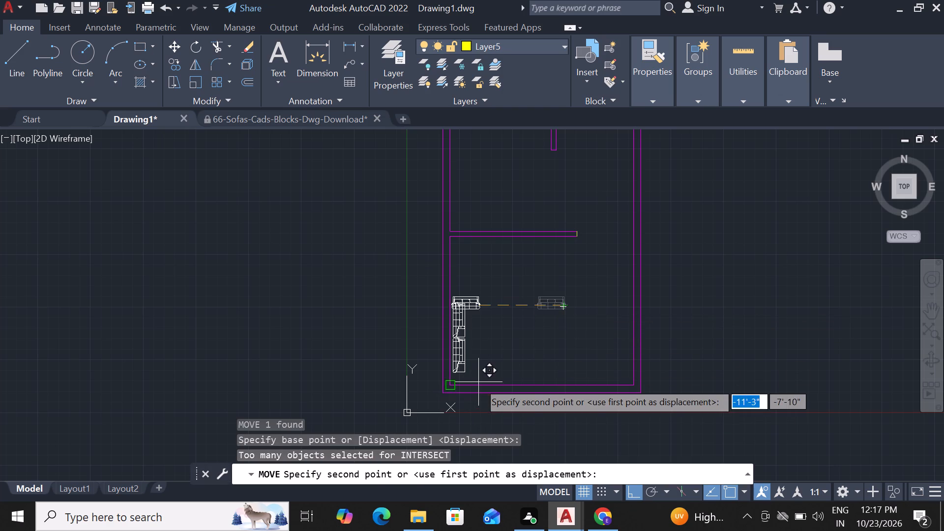
{"action": "left_click", "coordinate": [503, 378]}
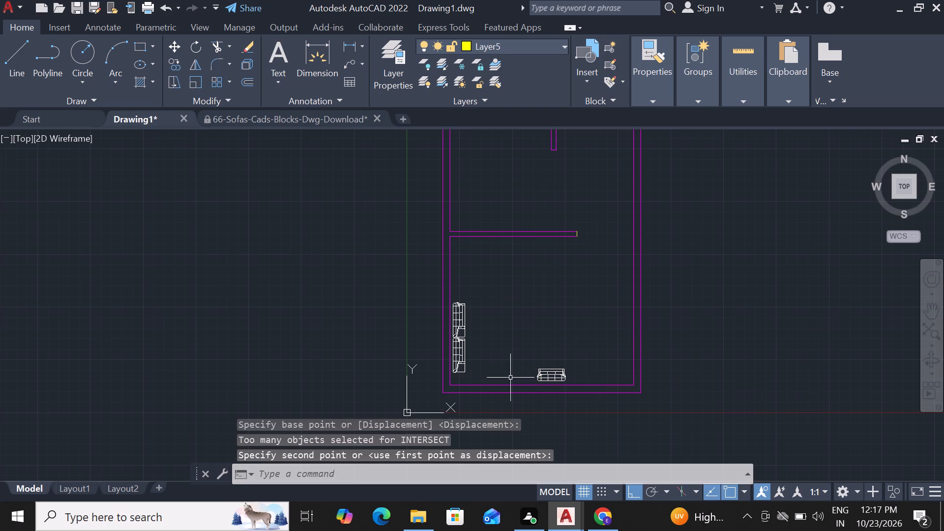
Move the symmetrical sofa about 6'-6" left along the lower wall, close to the column of asymmetrical sofas.
{"action": "left_click", "coordinate": [544, 377]}
{"action": "type", "text": "M"}
{"action": "key", "text": "space"}
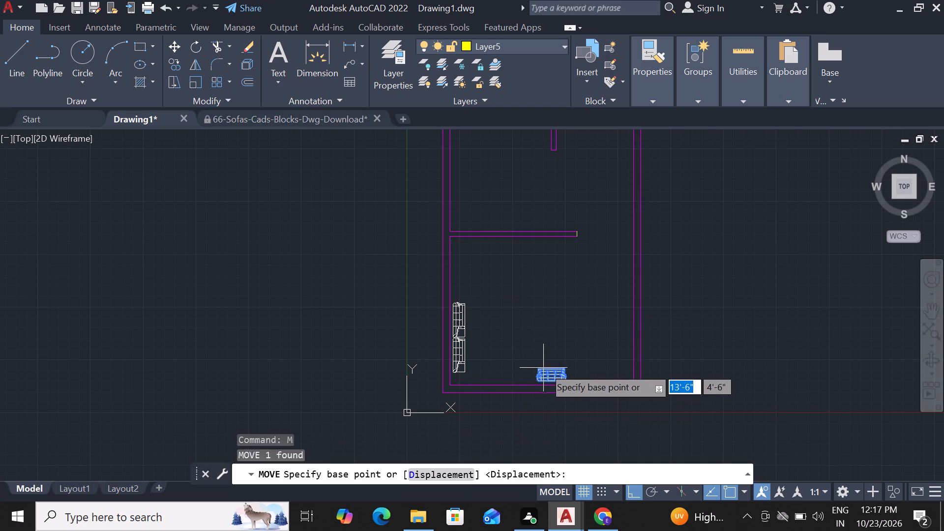
{"action": "left_click", "coordinate": [545, 367]}
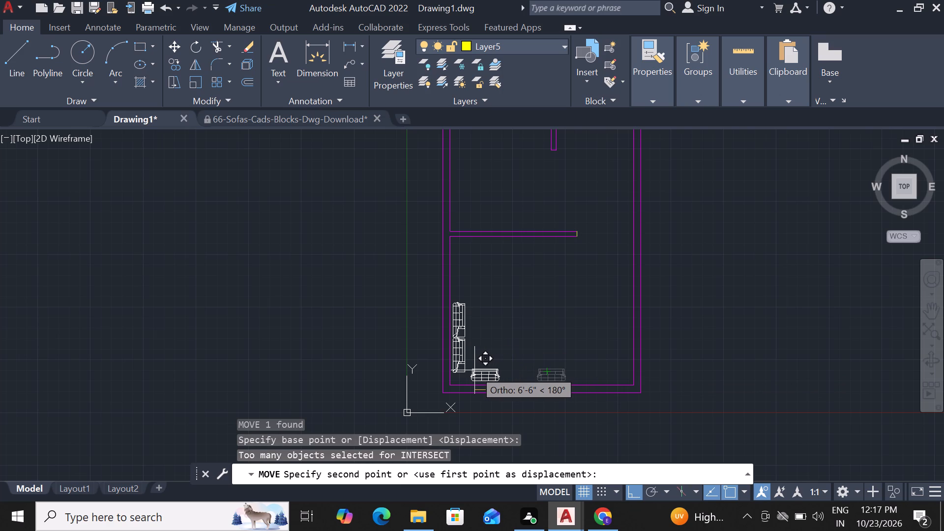
{"action": "left_click", "coordinate": [474, 370]}
Copy the symmetrical sofa twice to its right along the lower wall, spaced about 3' apart.
{"action": "scroll", "coordinate": [475, 371], "scroll_direction": "up", "scroll_amount": 2}
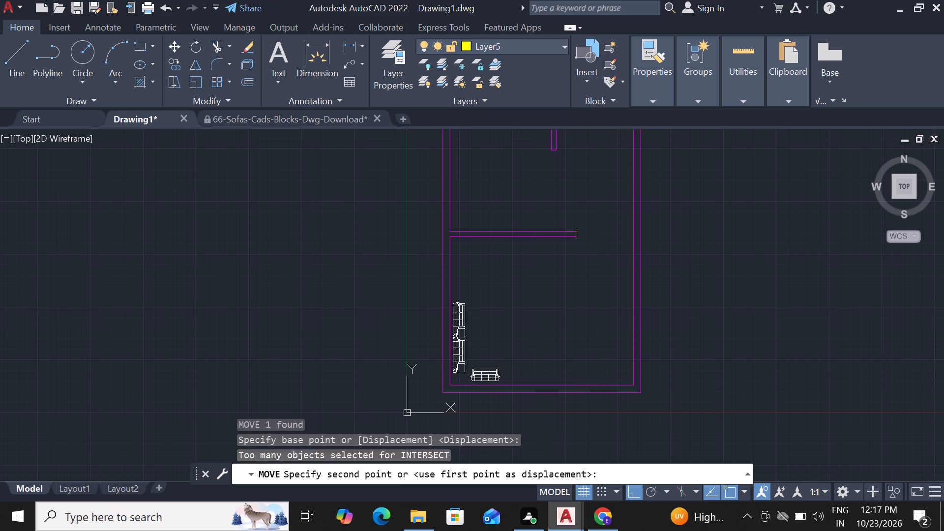
{"action": "scroll", "coordinate": [491, 404], "scroll_direction": "up", "scroll_amount": 2}
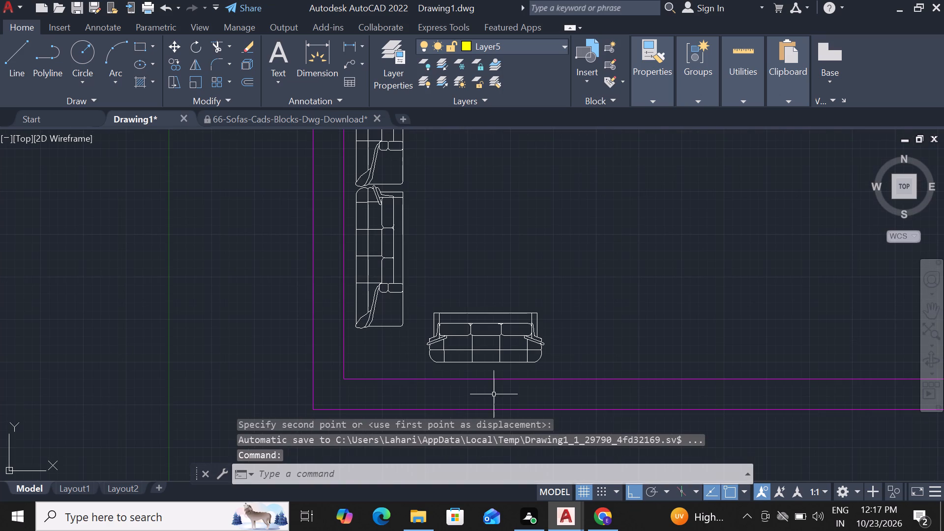
{"action": "left_click", "coordinate": [511, 337]}
{"action": "type", "text": "CO"}
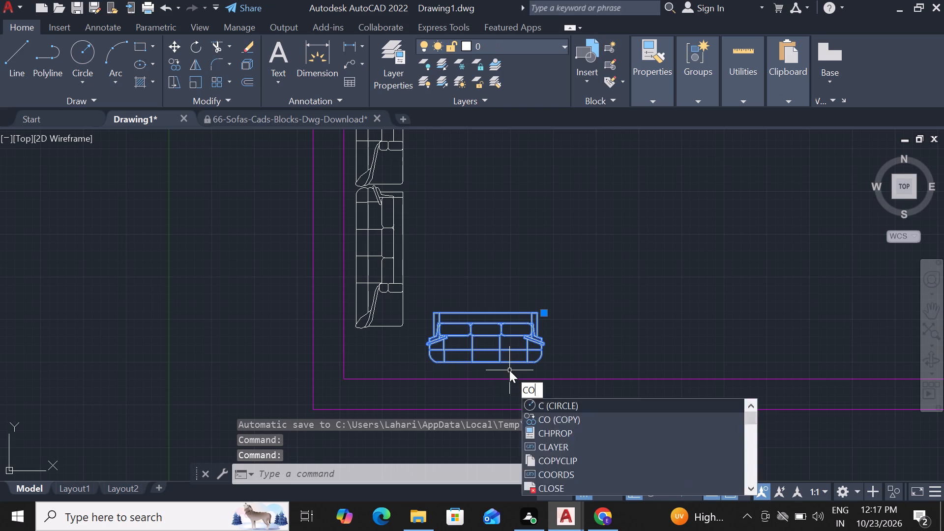
{"action": "key", "text": "space"}
{"action": "left_click", "coordinate": [521, 362]}
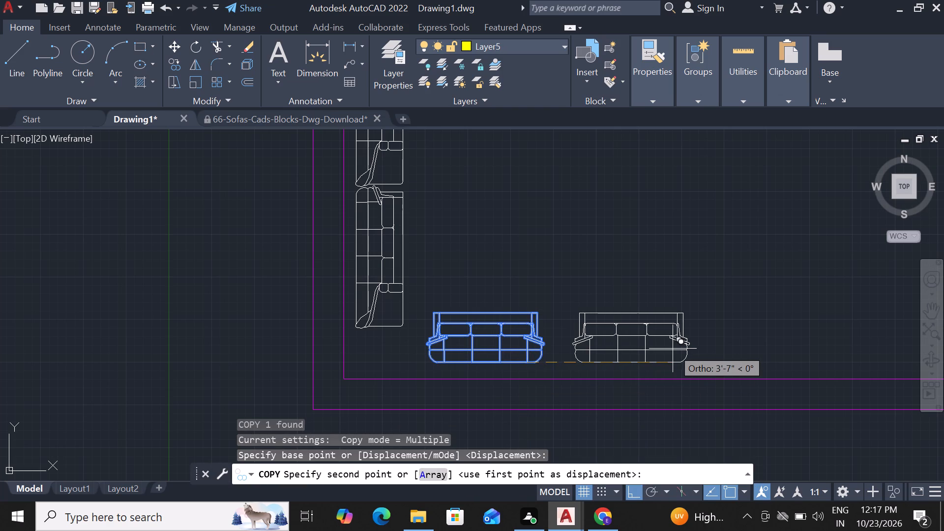
{"action": "left_click", "coordinate": [649, 352]}
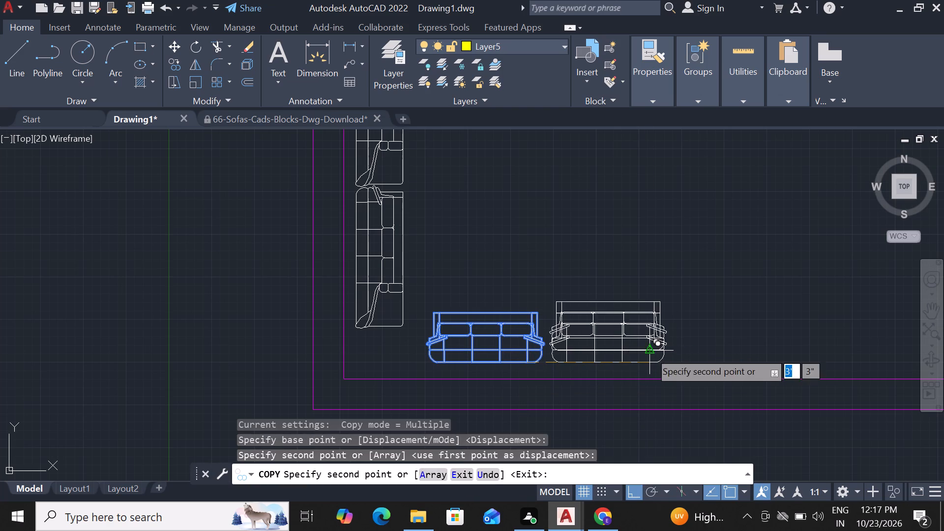
{"action": "scroll", "coordinate": [669, 351], "scroll_direction": "down", "scroll_amount": 3}
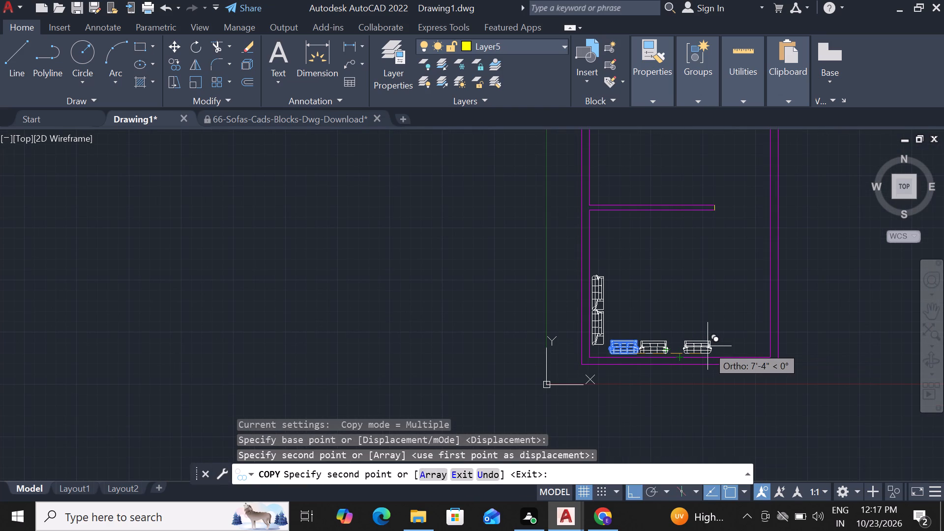
{"action": "scroll", "coordinate": [708, 346], "scroll_direction": "up", "scroll_amount": 2}
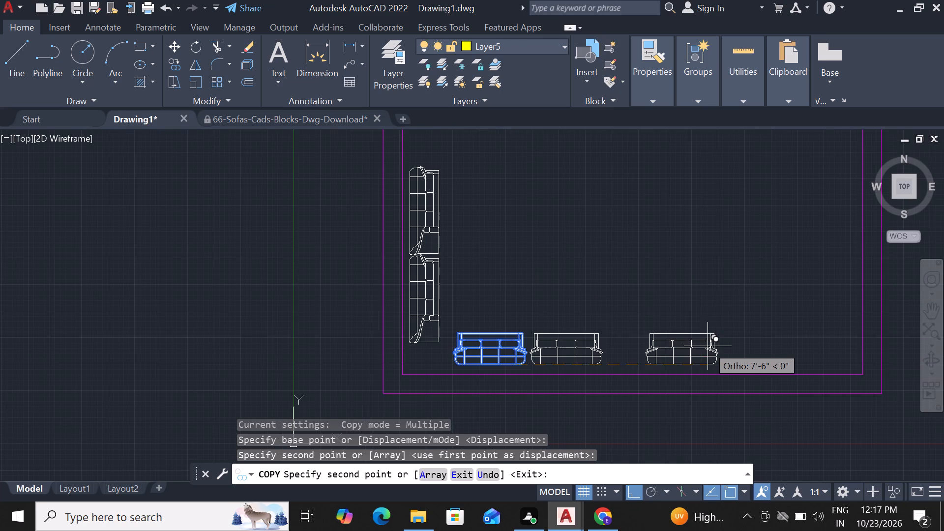
{"action": "left_click", "coordinate": [668, 350]}
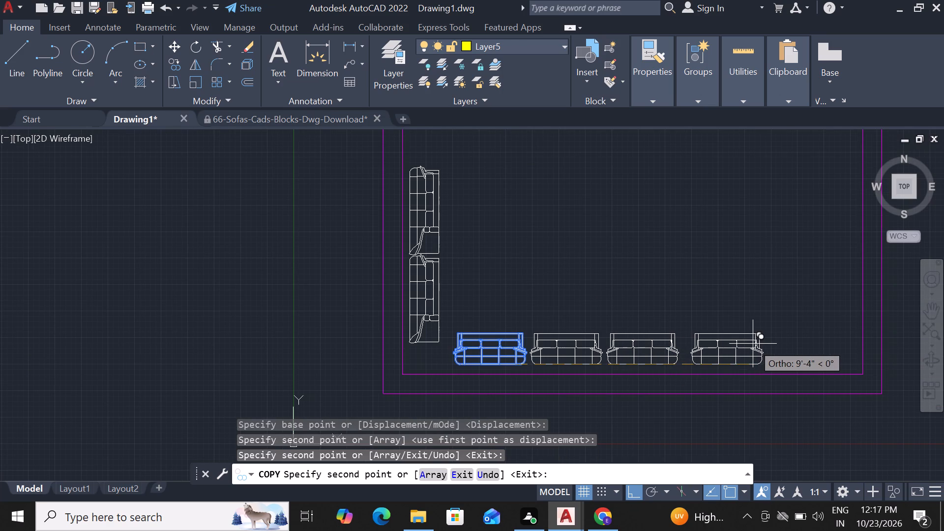
{"action": "key", "text": "Escape"}
Move the row of three symmetrical sofas about 8" left to meet the asymmetrical sofas in the room's corner.
{"action": "scroll", "coordinate": [753, 344], "scroll_direction": "down", "scroll_amount": 3}
{"action": "scroll", "coordinate": [701, 348], "scroll_direction": "up", "scroll_amount": 3}
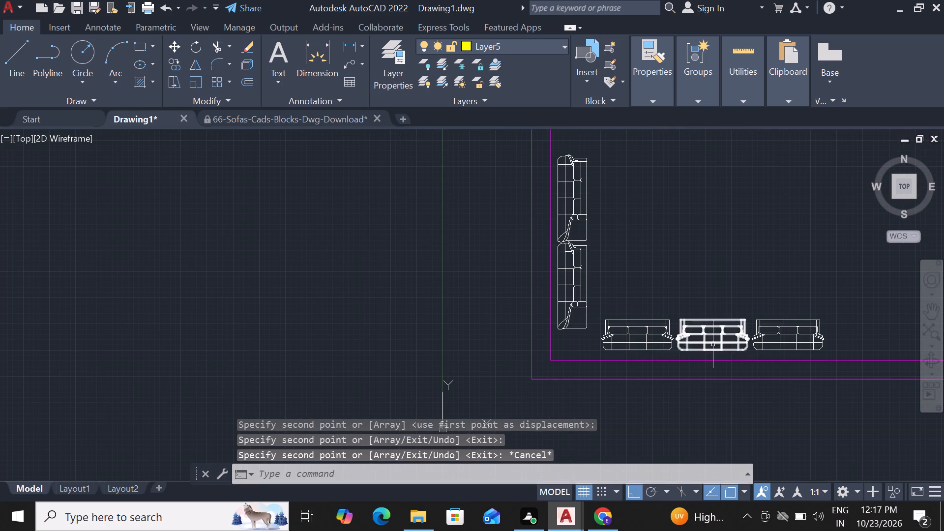
{"action": "left_click", "coordinate": [713, 344]}
{"action": "left_click", "coordinate": [769, 341]}
{"action": "left_click", "coordinate": [654, 342]}
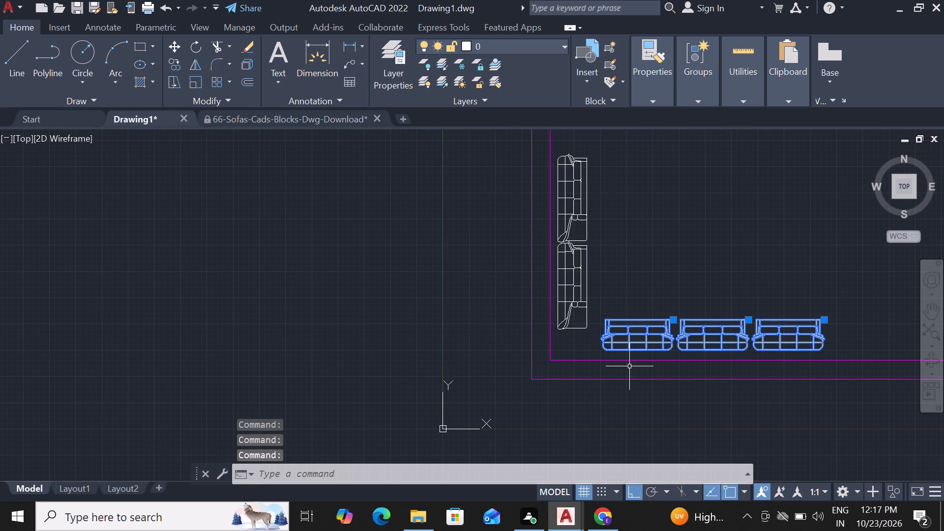
{"action": "type", "text": "M"}
{"action": "key", "text": "space"}
{"action": "left_click", "coordinate": [644, 347]}
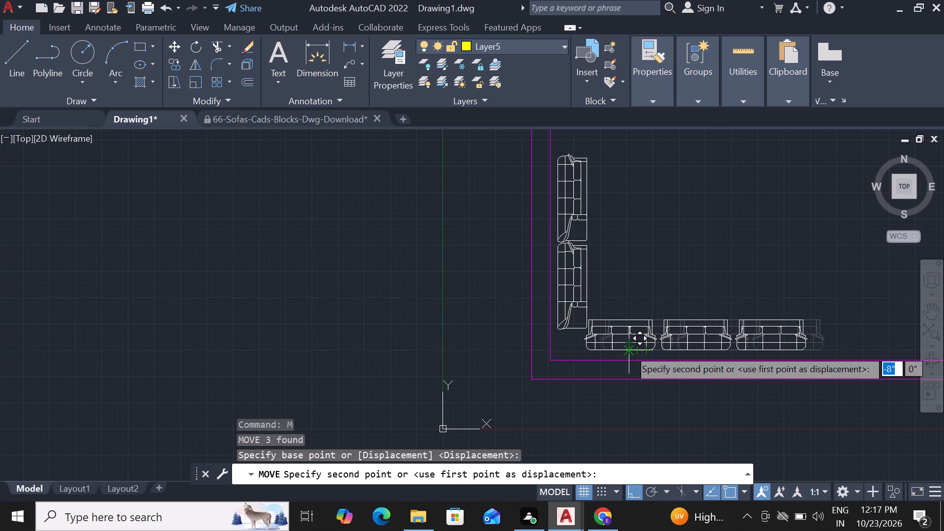
{"action": "left_click", "coordinate": [629, 349]}
Draw a 9" line straight down across the bottom wall from the room's inner lower-right corner to the outer wall face.
{"action": "scroll", "coordinate": [707, 334], "scroll_direction": "down", "scroll_amount": 2}
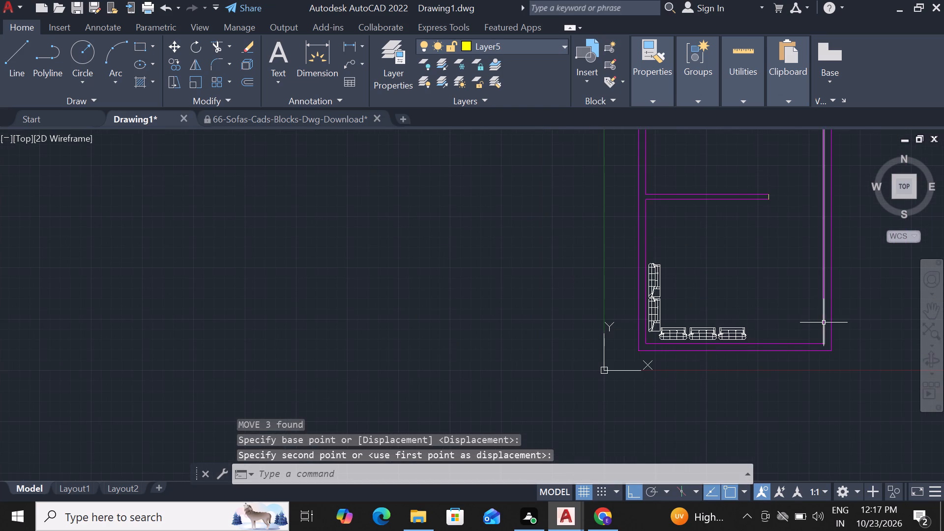
{"action": "scroll", "coordinate": [825, 323], "scroll_direction": "up", "scroll_amount": 2}
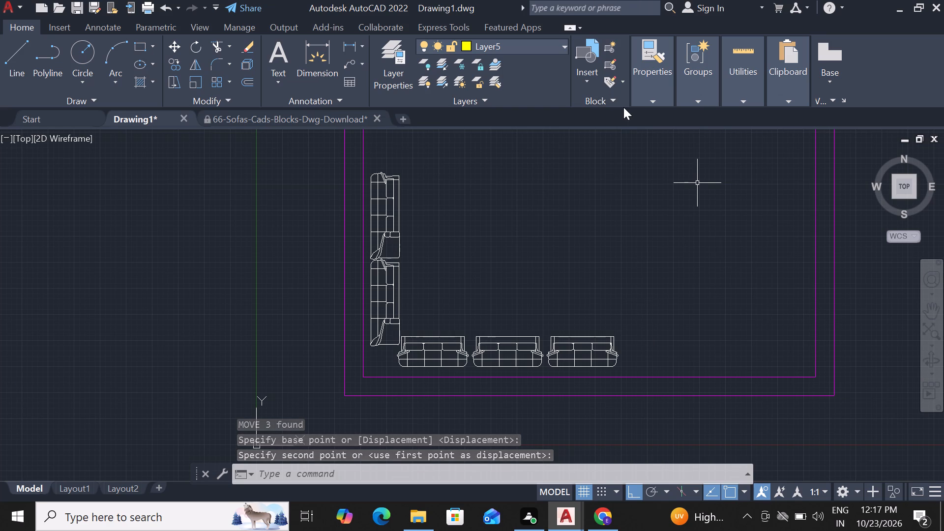
{"action": "type", "text": "L"}
{"action": "key", "text": "space"}
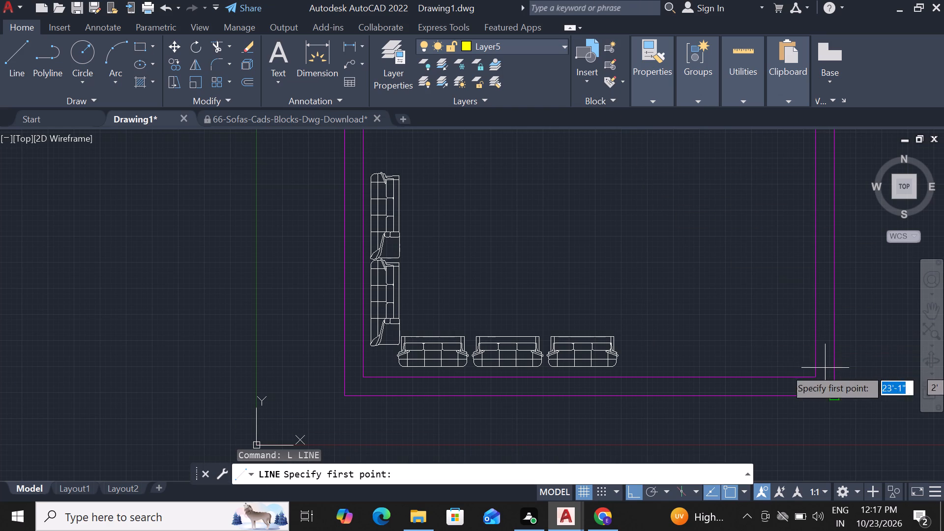
{"action": "left_click", "coordinate": [817, 379]}
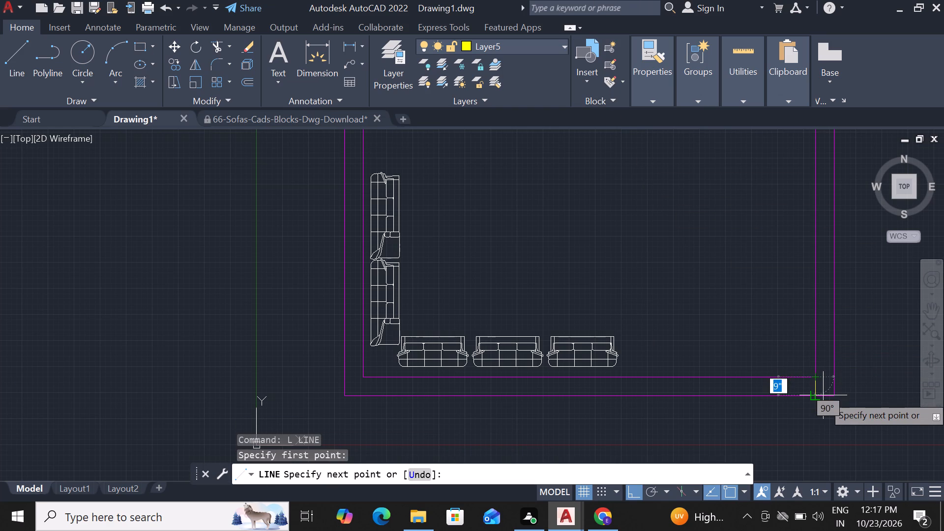
{"action": "scroll", "coordinate": [823, 395], "scroll_direction": "up", "scroll_amount": 2}
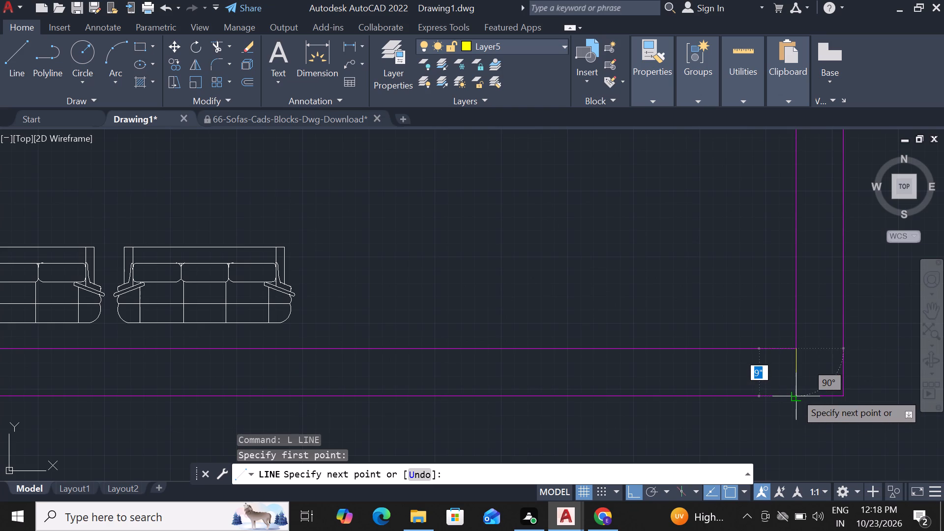
{"action": "left_click", "coordinate": [796, 393]}
{"action": "key", "text": "Escape"}
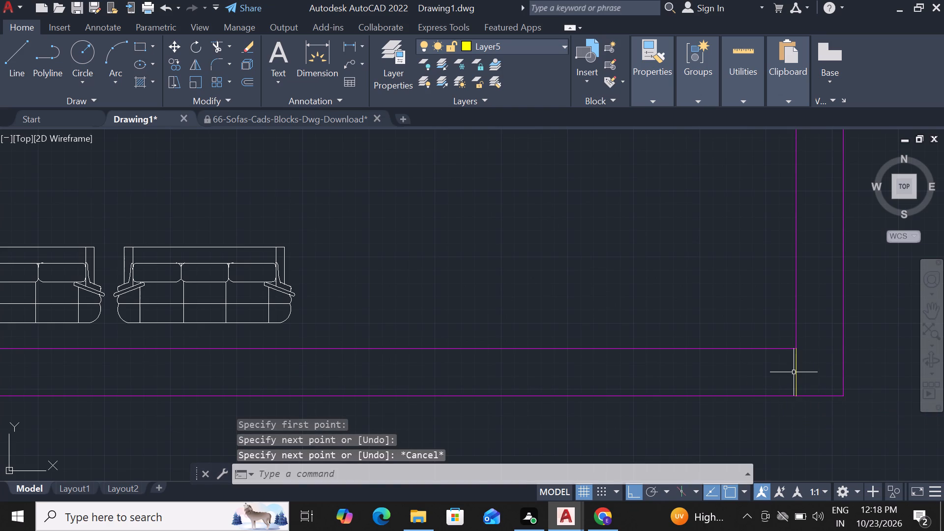
Offset the short line across the bottom wall 3" to the left for the first door jamb.
{"action": "left_click", "coordinate": [794, 372]}
{"action": "left_click", "coordinate": [810, 384]}
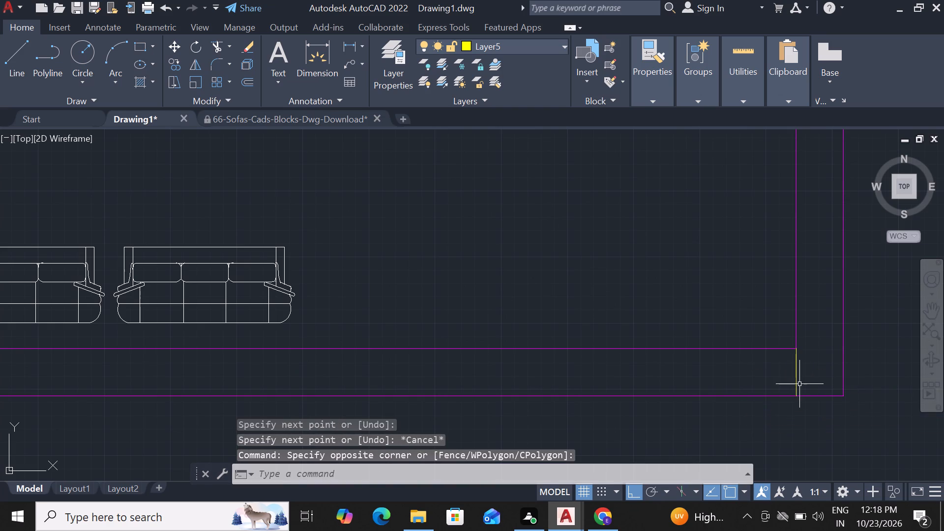
{"action": "left_click", "coordinate": [796, 384]}
{"action": "key", "text": "p"}
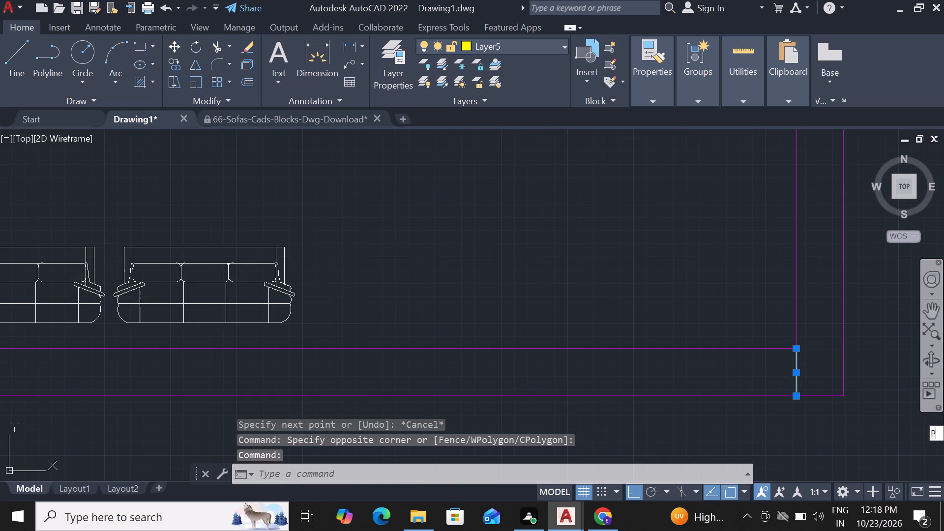
{"action": "key", "text": "BackSpace"}
{"action": "key", "text": "o"}
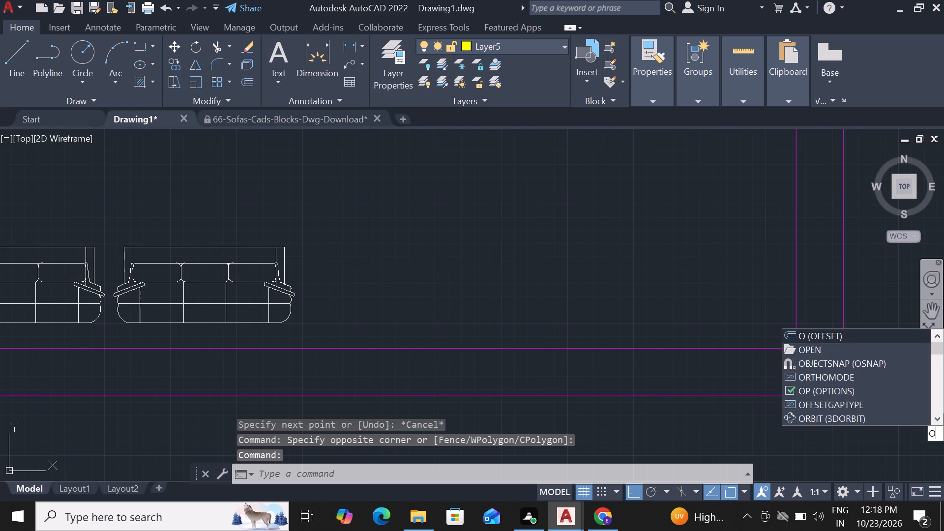
{"action": "type", "text": "F"}
{"action": "key", "text": "space"}
{"action": "key", "text": "3"}
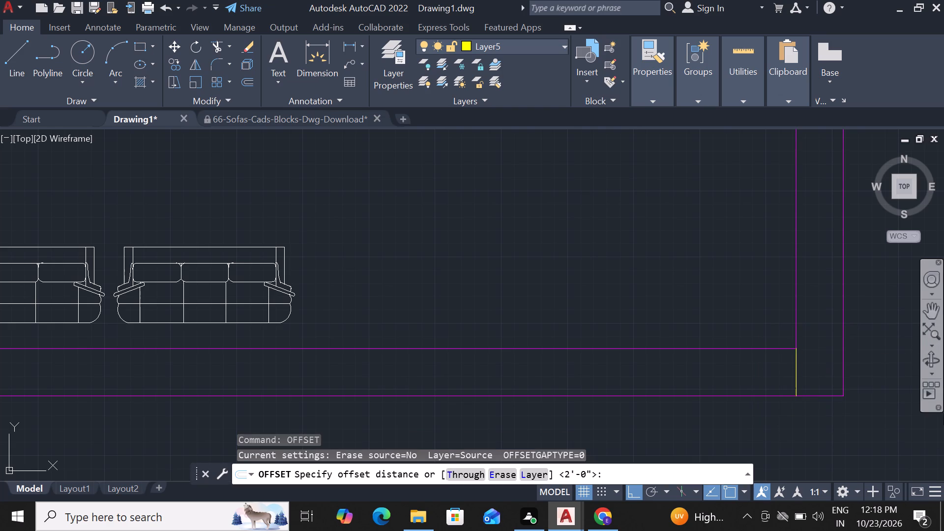
{"action": "key", "text": "shift+quotedbl"}
{"action": "key", "text": "Return"}
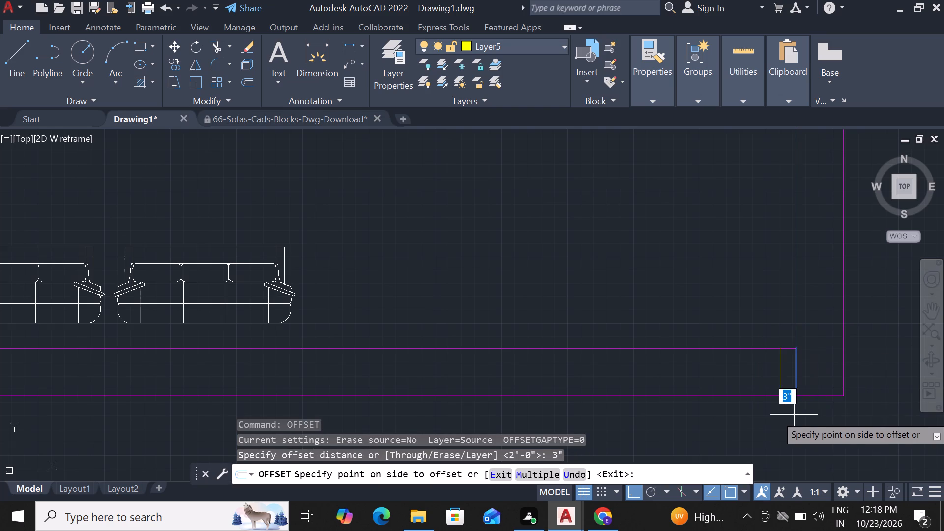
{"action": "left_click", "coordinate": [673, 410]}
{"action": "key", "text": "Escape"}
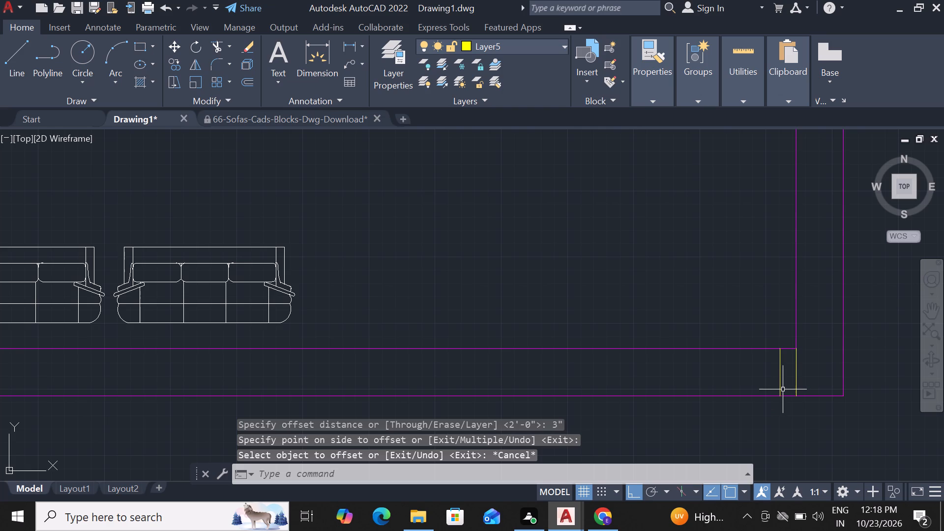
Offset the new jamb line 3' to the left to mark the width of the door opening.
{"action": "left_click", "coordinate": [778, 389]}
{"action": "type", "text": "OF 3'"}
{"action": "key", "text": "Return"}
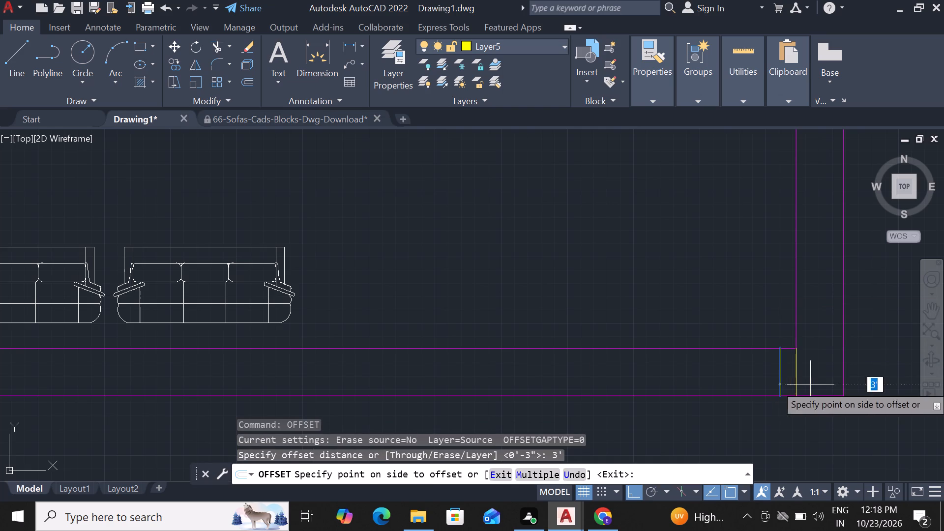
{"action": "left_click", "coordinate": [648, 392]}
{"action": "key", "text": "Escape"}
Offset the line at the far side of the door opening 3" to the left for the second jamb.
{"action": "key", "text": "o"}
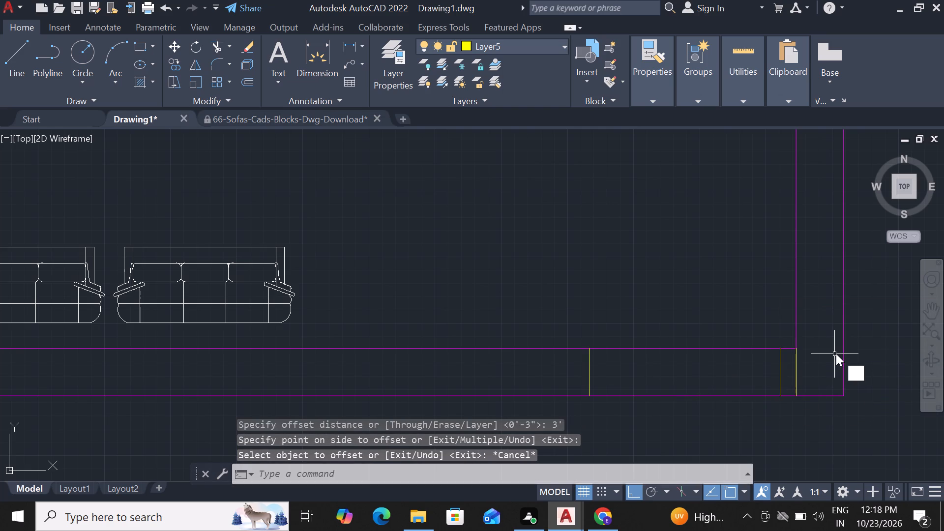
{"action": "type", "text": "F 3\""}
{"action": "key", "text": "Return"}
{"action": "left_click", "coordinate": [589, 385]}
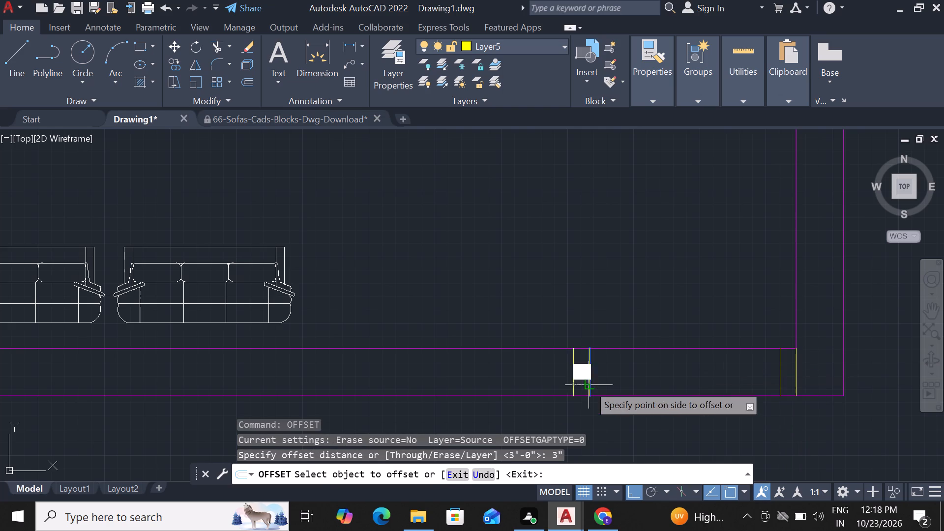
{"action": "left_click", "coordinate": [535, 385]}
{"action": "key", "text": "Escape"}
Trim both bottom wall lines between the two door jambs to cut the doorway.
{"action": "type", "text": "TR"}
{"action": "key", "text": "space"}
{"action": "key", "text": "space"}
{"action": "left_click", "coordinate": [683, 327]}
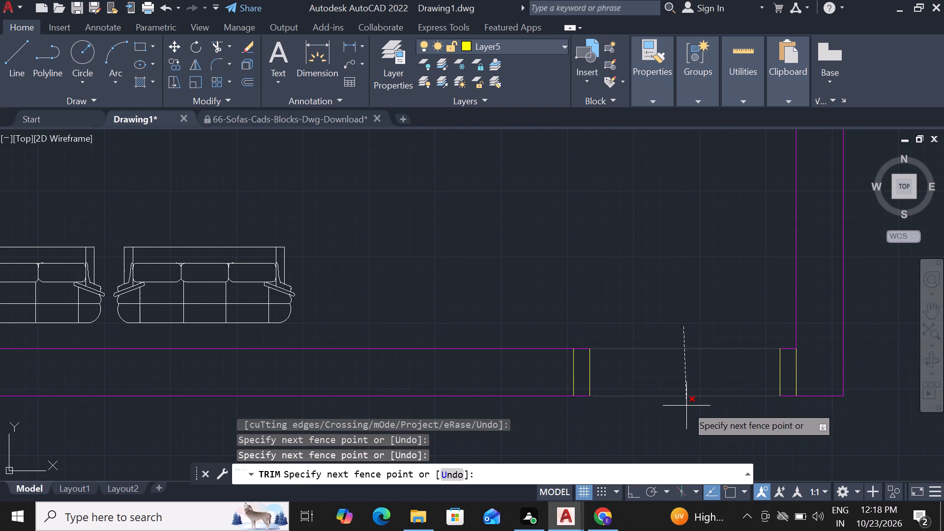
{"action": "left_click", "coordinate": [685, 406]}
{"action": "key", "text": "Escape"}
Draw a 3" by 3' rectangular door leaf going up into the room from the right jamb's inner corner.
{"action": "type", "text": "REC"}
{"action": "key", "text": "space"}
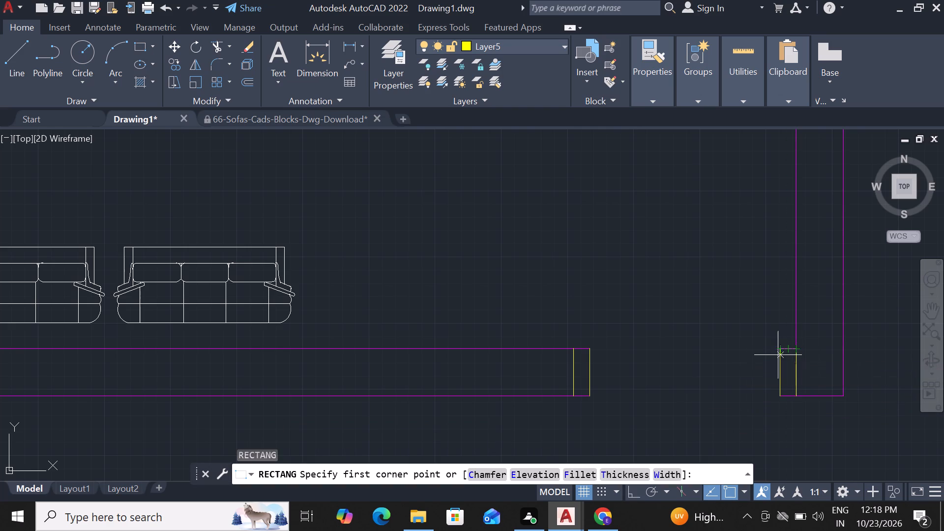
{"action": "left_click", "coordinate": [779, 354]}
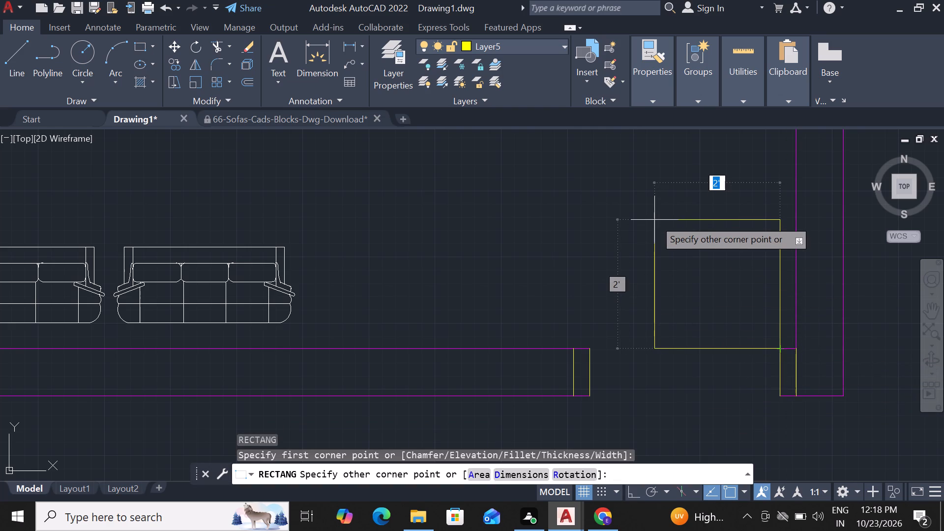
{"action": "key", "text": "d"}
{"action": "key", "text": "space"}
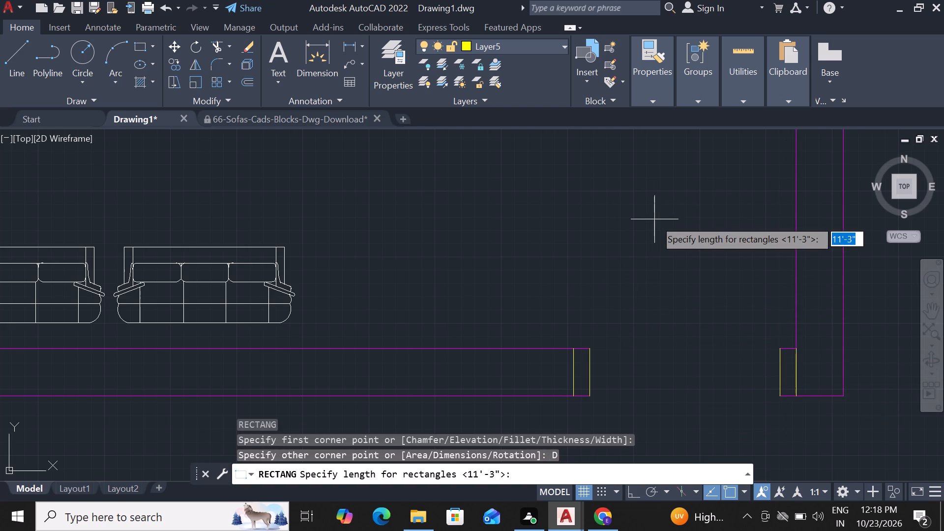
{"action": "type", "text": "3"}
{"action": "key", "text": "shift+quotedbl"}
{"action": "key", "text": "Return"}
{"action": "type", "text": "3'"}
{"action": "key", "text": "Return"}
{"action": "left_click", "coordinate": [654, 219]}
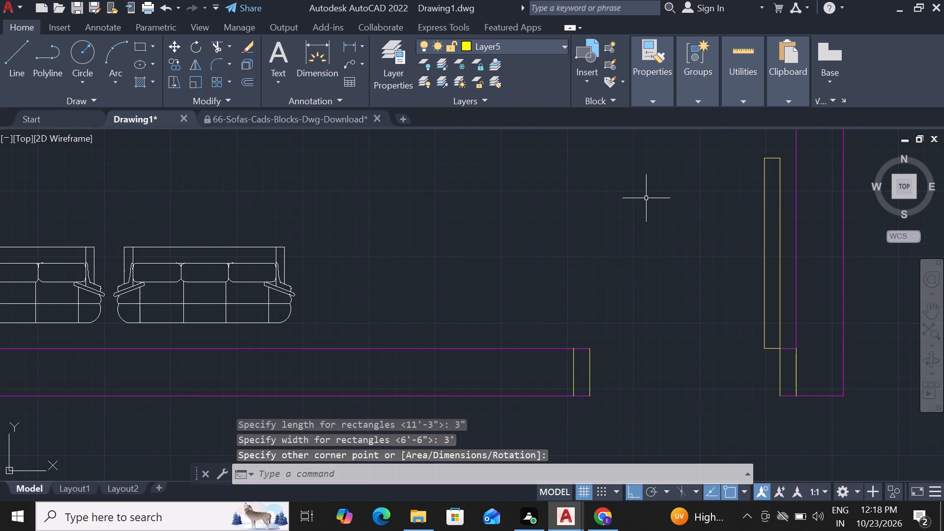
Draw a three-point door swing arc from the top of the leaf to the inner corner of the left jamb.
{"action": "left_click", "coordinate": [120, 83]}
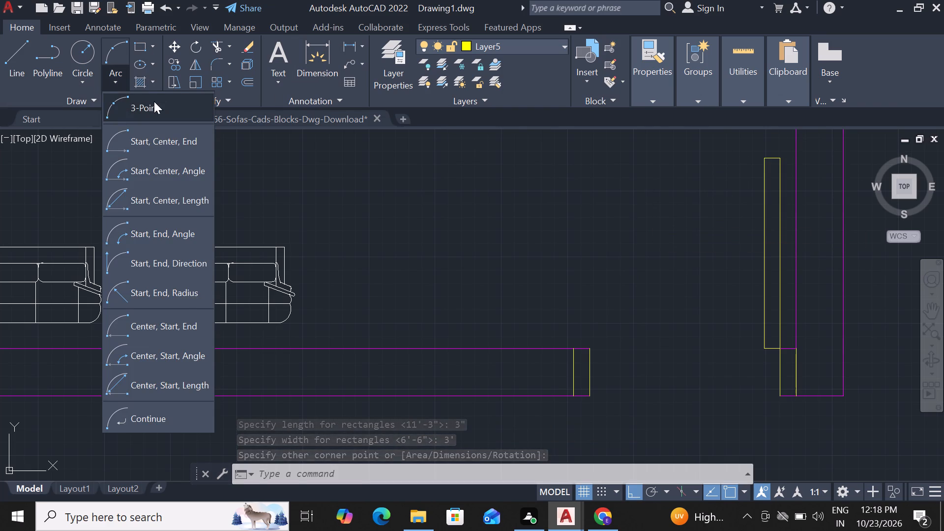
{"action": "left_click", "coordinate": [119, 111]}
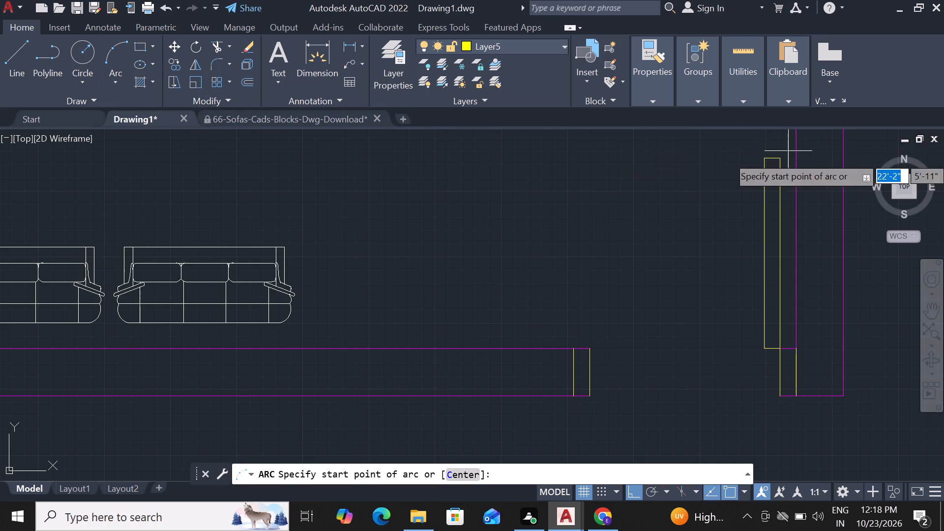
{"action": "left_click", "coordinate": [778, 156]}
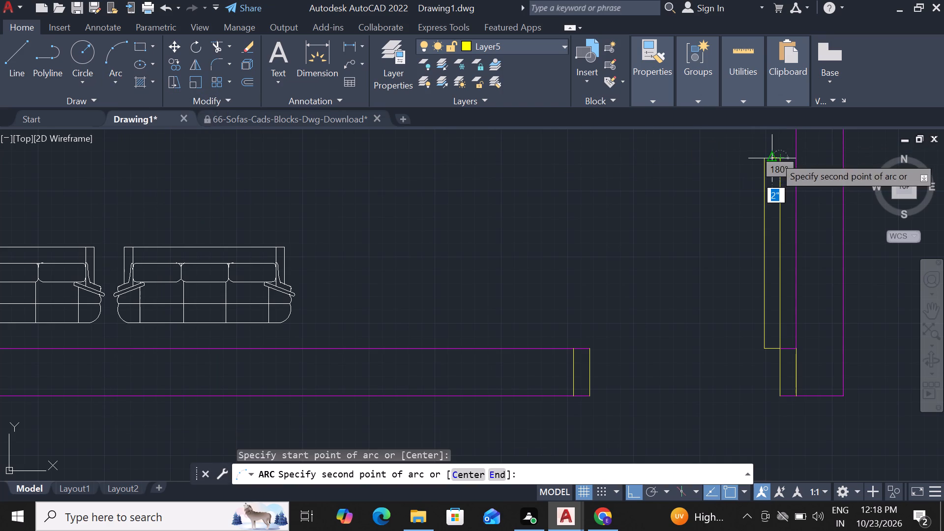
{"action": "left_click", "coordinate": [767, 157]}
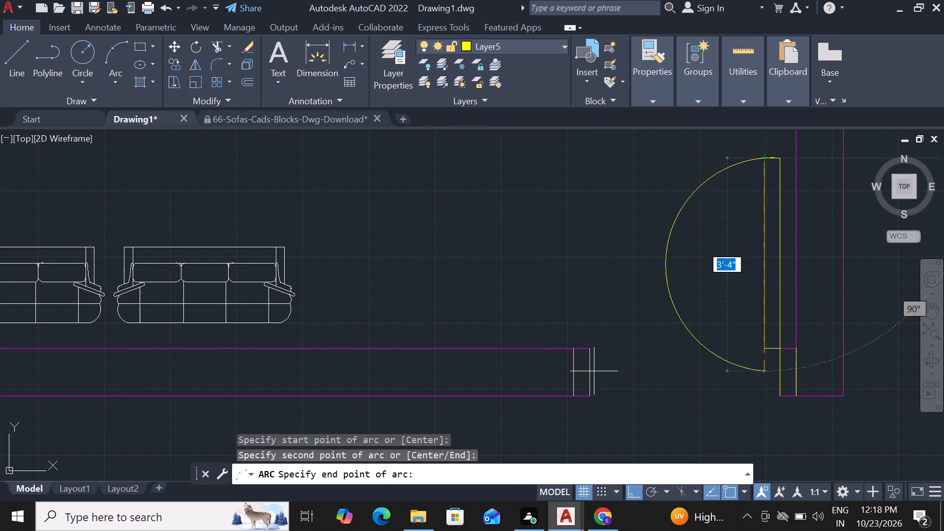
{"action": "left_click", "coordinate": [589, 351]}
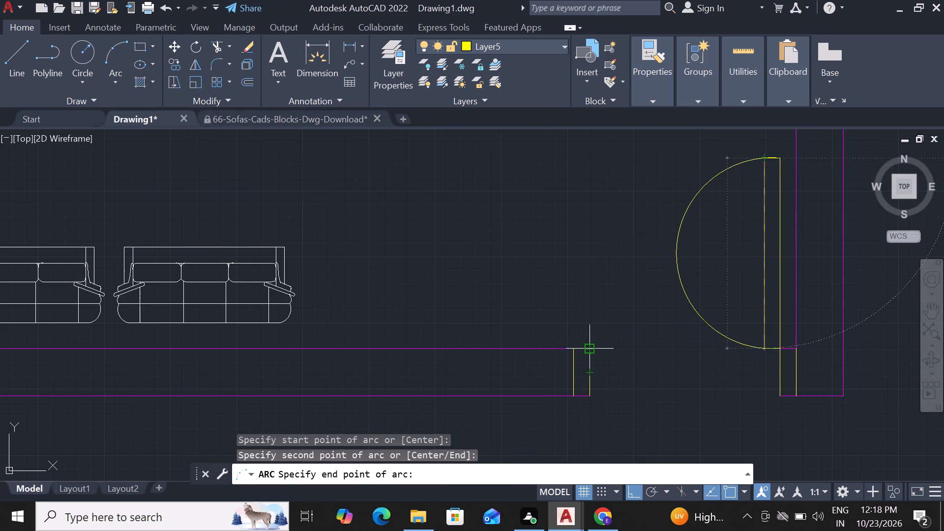
Make layer 0 current and draw a horizontal table rectangle in the open floor area enclosed by the sofas.
{"action": "scroll", "coordinate": [699, 342], "scroll_direction": "down", "scroll_amount": 5}
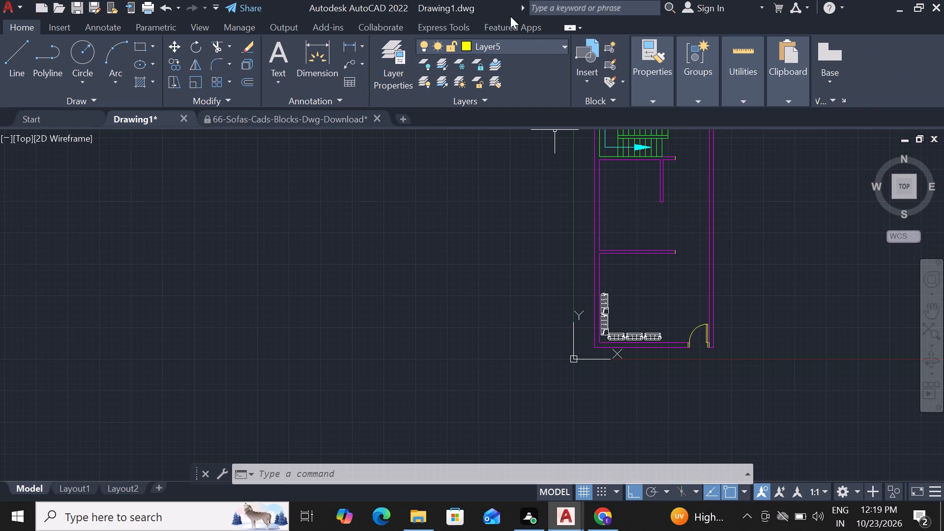
{"action": "left_click", "coordinate": [545, 46]}
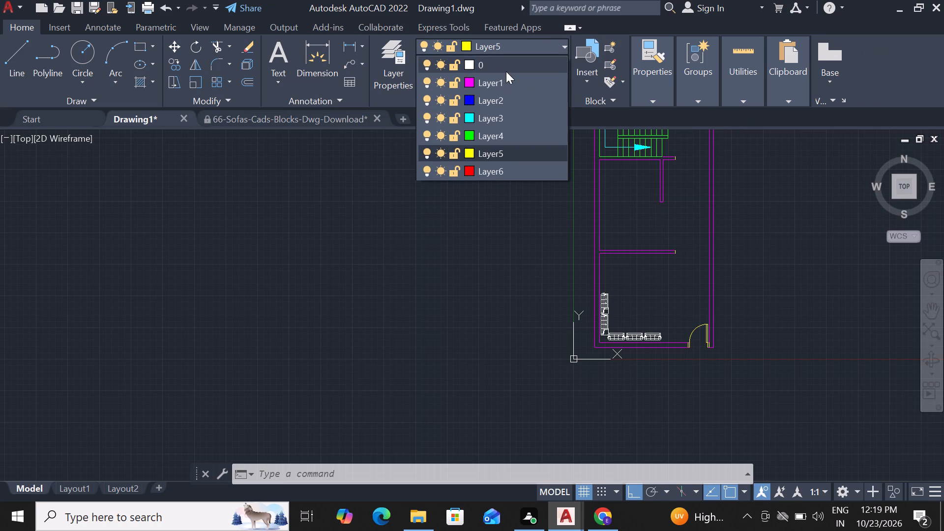
{"action": "left_click", "coordinate": [506, 71]}
{"action": "type", "text": "REC"}
{"action": "key", "text": "space"}
{"action": "scroll", "coordinate": [640, 313], "scroll_direction": "up", "scroll_amount": 4}
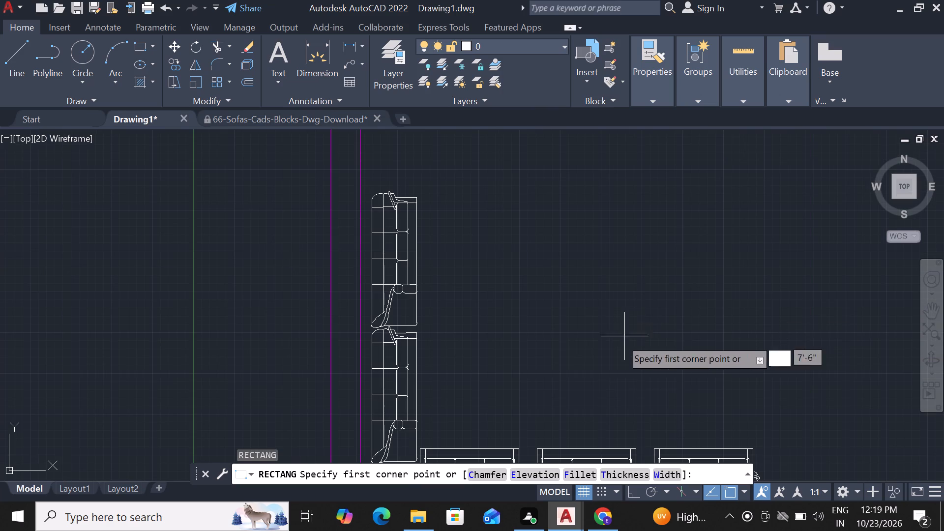
{"action": "left_click", "coordinate": [516, 347]}
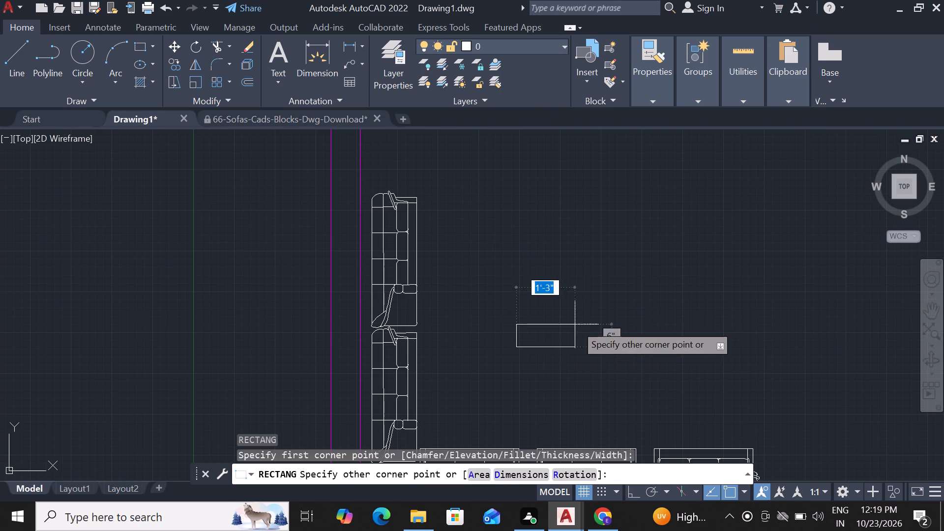
{"action": "left_click", "coordinate": [667, 269]}
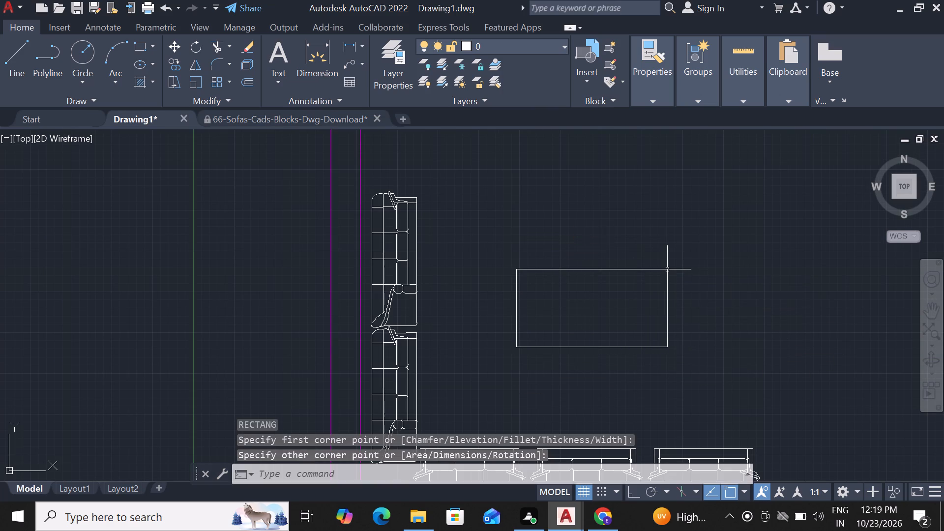
Offset the table rectangle 3" outward to give it a double outline.
{"action": "left_click", "coordinate": [668, 297]}
{"action": "type", "text": "OF"}
{"action": "key", "text": "space"}
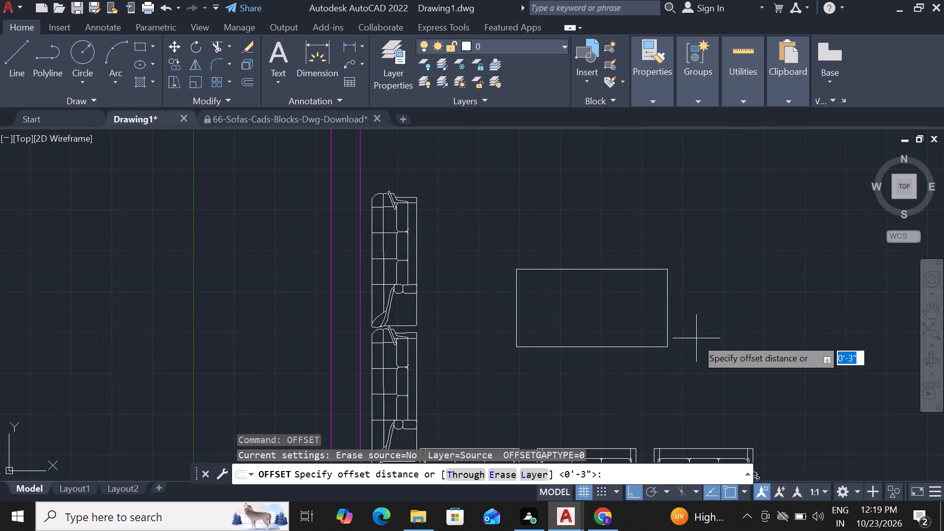
{"action": "key", "text": "3"}
{"action": "key", "text": "shift+quotedbl"}
{"action": "key", "text": "Return"}
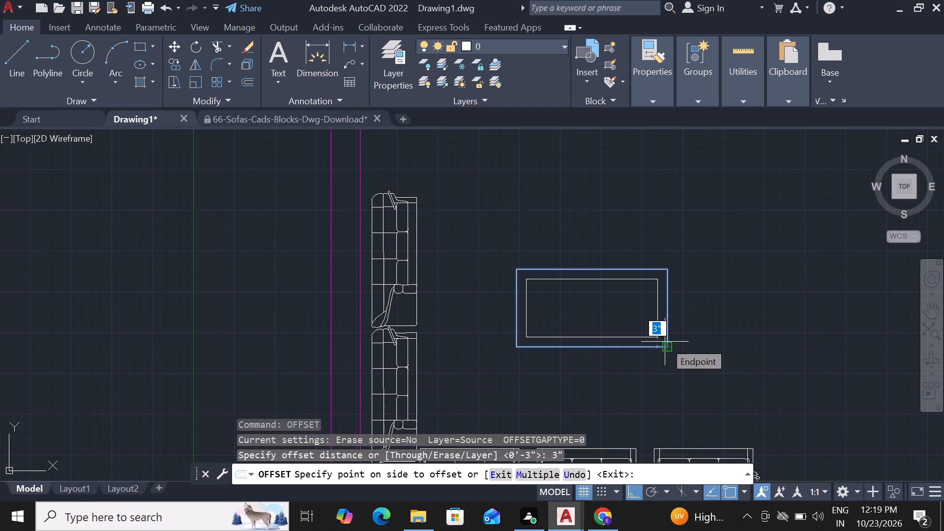
{"action": "left_click", "coordinate": [684, 340]}
{"action": "scroll", "coordinate": [684, 340], "scroll_direction": "down", "scroll_amount": 4}
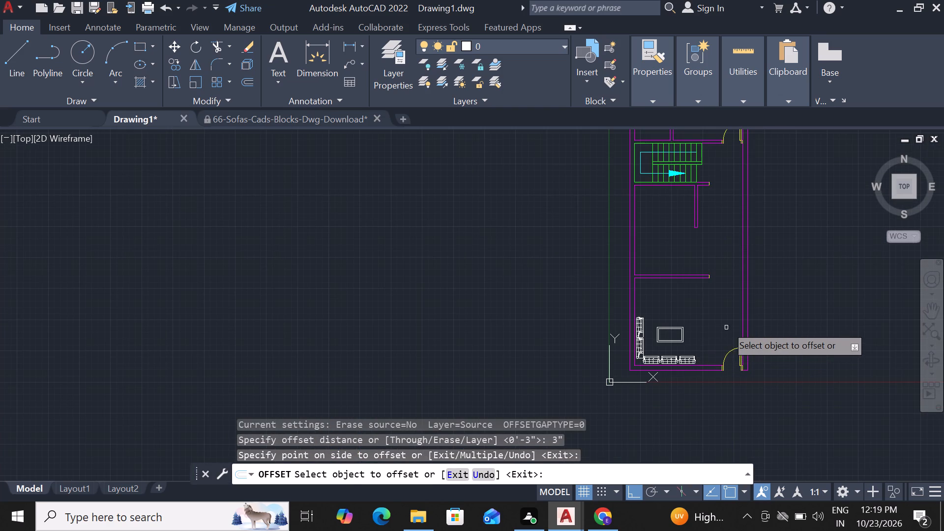
{"action": "key", "text": "Escape"}
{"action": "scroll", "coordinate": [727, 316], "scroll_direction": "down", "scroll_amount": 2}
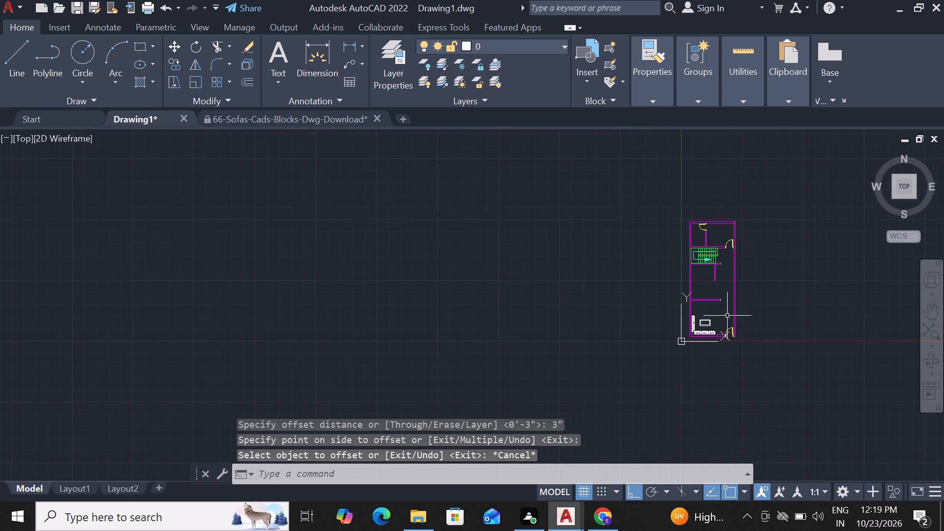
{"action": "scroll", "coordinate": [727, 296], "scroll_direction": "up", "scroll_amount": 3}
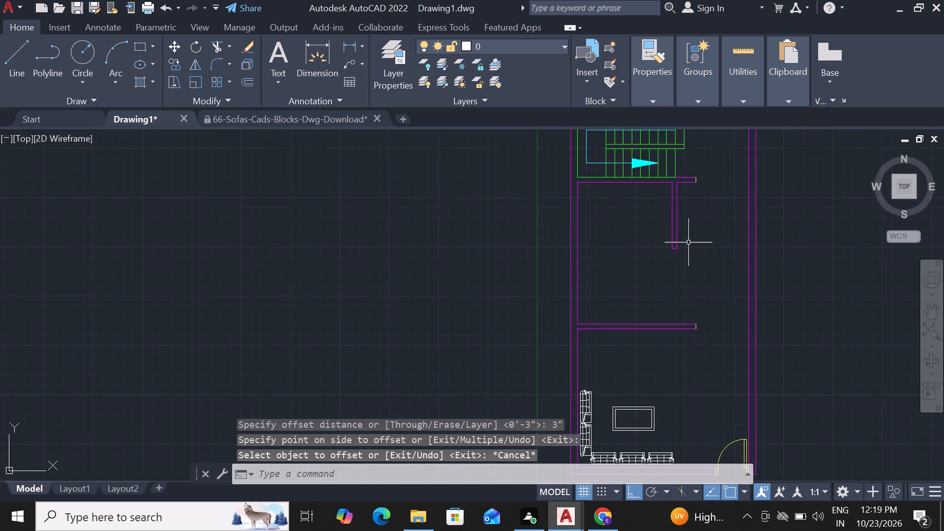
Offset the inner wall line below the staircase 2' downward into the room.
{"action": "scroll", "coordinate": [686, 241], "scroll_direction": "up", "scroll_amount": 1}
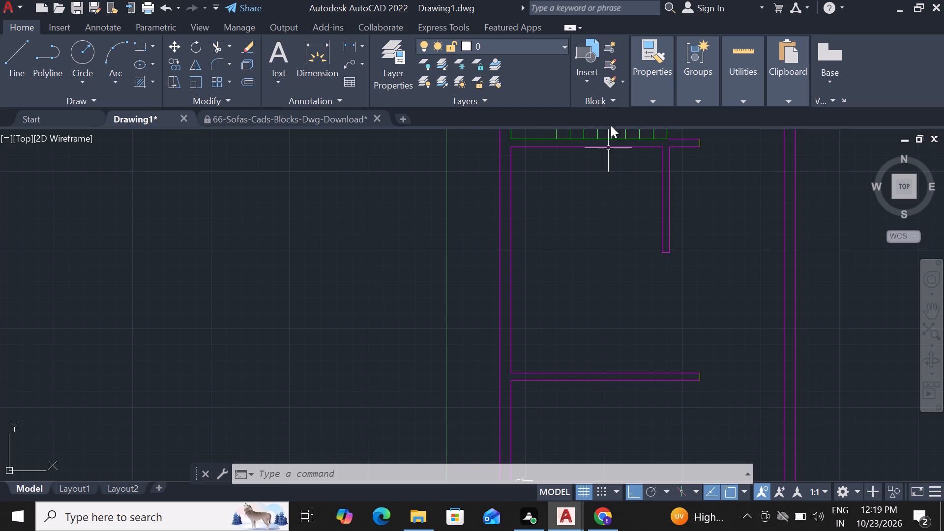
{"action": "left_click", "coordinate": [617, 147]}
{"action": "key", "text": "o"}
{"action": "type", "text": "F 2"}
{"action": "key", "text": "apostrophe"}
{"action": "key", "text": "Return"}
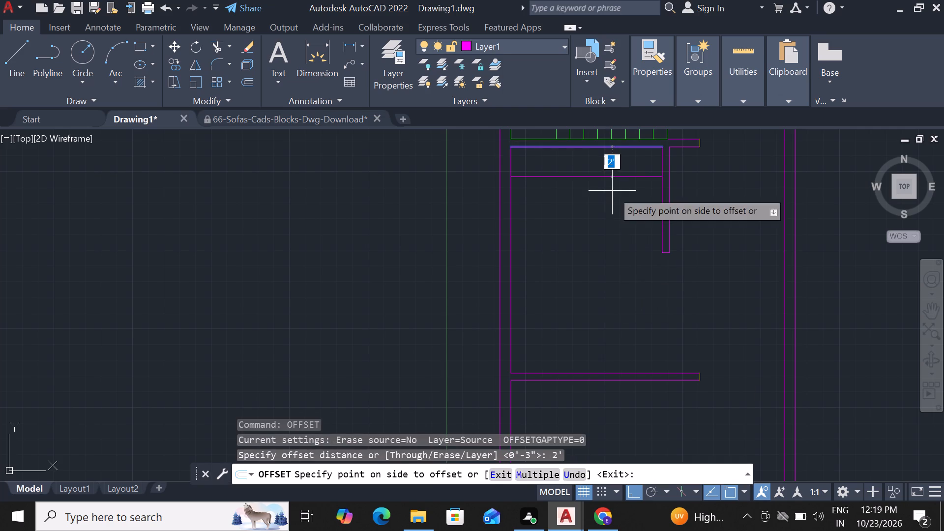
{"action": "left_click", "coordinate": [612, 191]}
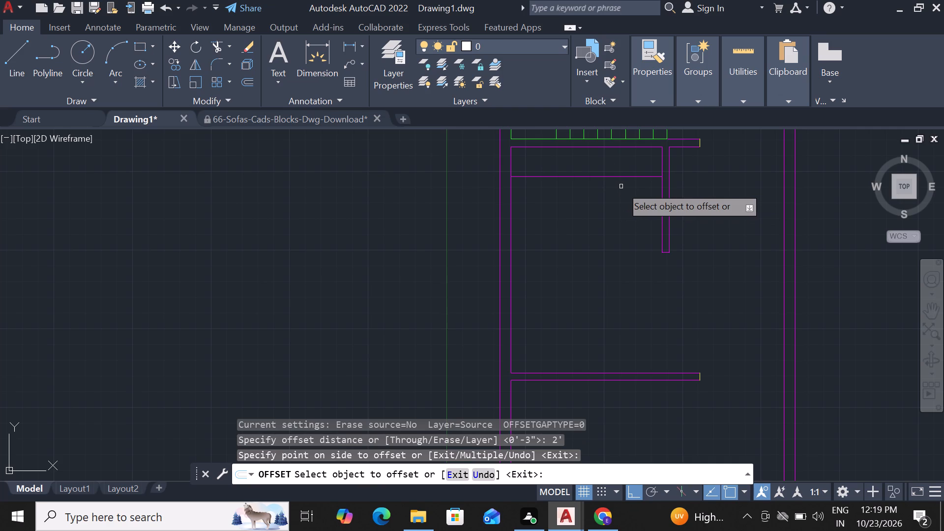
{"action": "key", "text": "Escape"}
Offset the new line across the room 0.3" downward to make a thin double line.
{"action": "left_click", "coordinate": [626, 179]}
{"action": "type", "text": "OF"}
{"action": "key", "text": "space"}
{"action": "type", "text": "0.3\""}
{"action": "key", "text": "Return"}
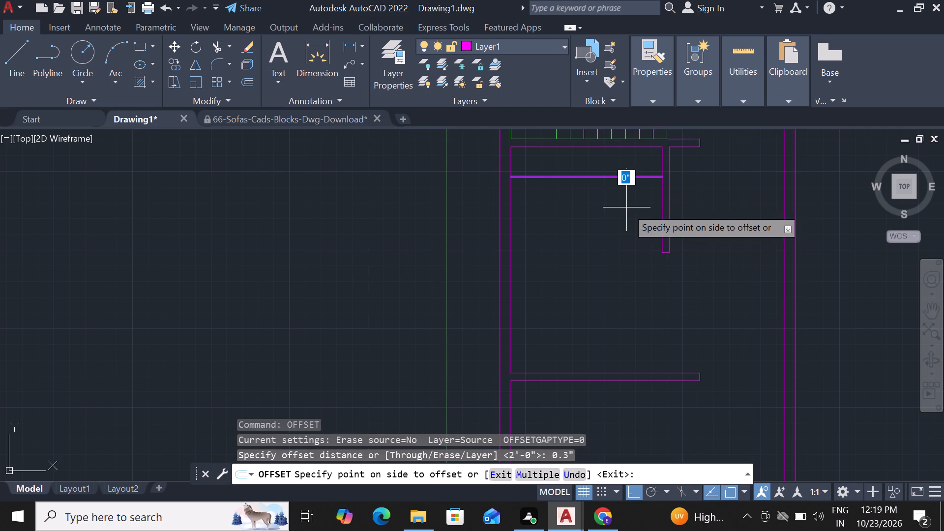
{"action": "left_click", "coordinate": [626, 207]}
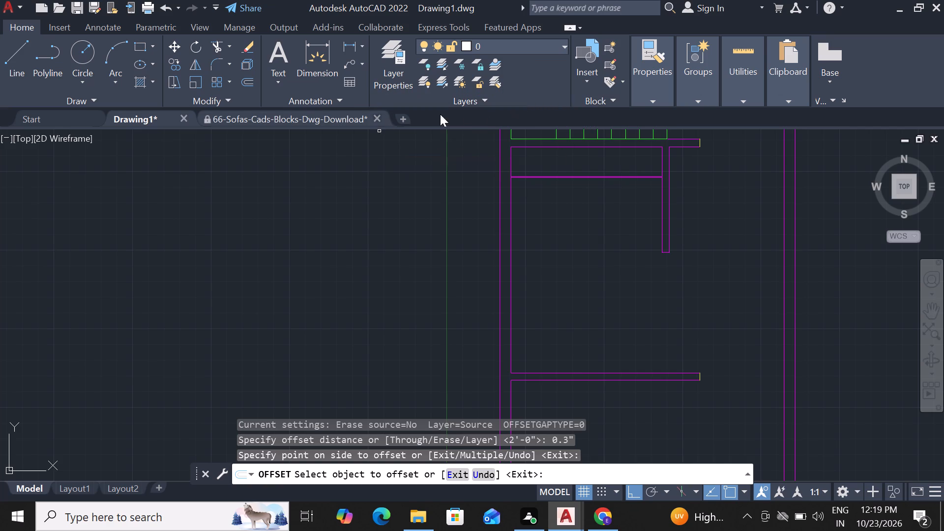
{"action": "scroll", "coordinate": [499, 152], "scroll_direction": "up", "scroll_amount": 2}
{"action": "scroll", "coordinate": [573, 221], "scroll_direction": "up", "scroll_amount": 1}
{"action": "key", "text": "Escape"}
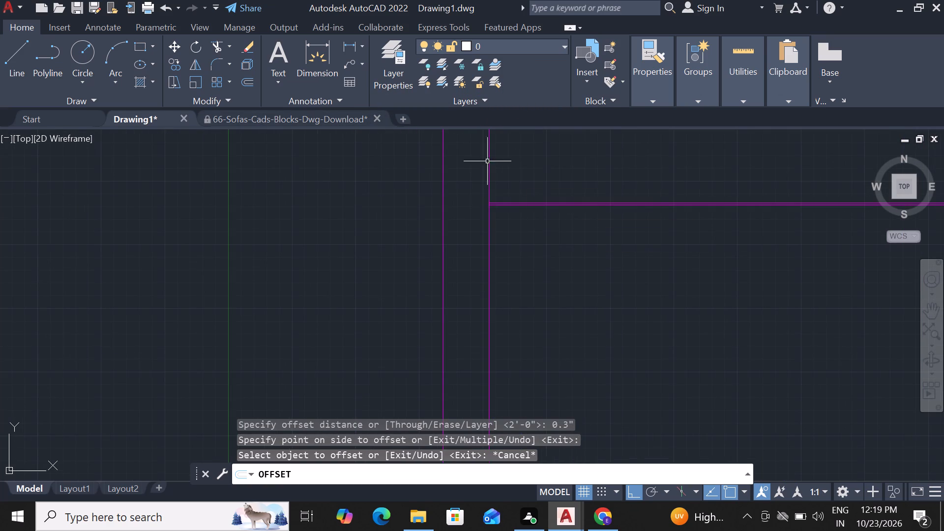
{"action": "scroll", "coordinate": [485, 151], "scroll_direction": "down", "scroll_amount": 1}
{"action": "scroll", "coordinate": [557, 173], "scroll_direction": "up", "scroll_amount": 3}
{"action": "scroll", "coordinate": [556, 173], "scroll_direction": "down", "scroll_amount": 2}
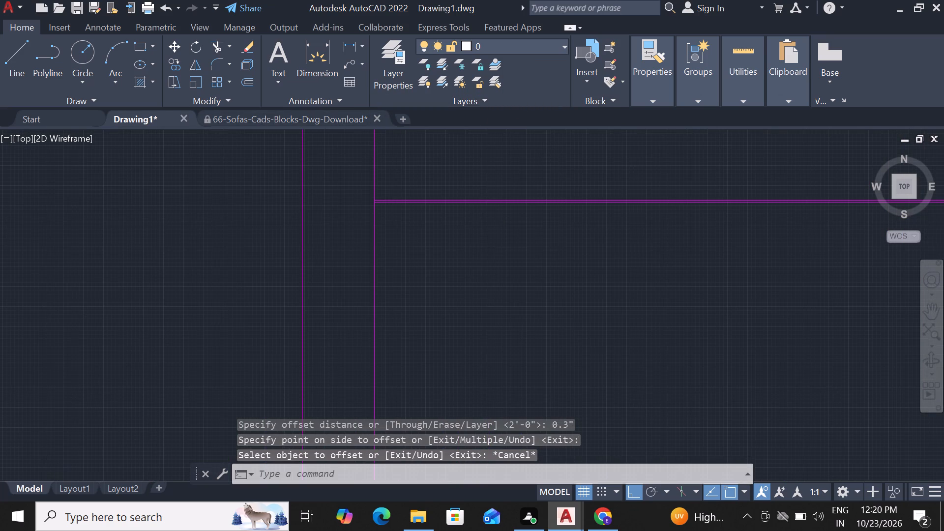
{"action": "scroll", "coordinate": [556, 173], "scroll_direction": "down", "scroll_amount": 3}
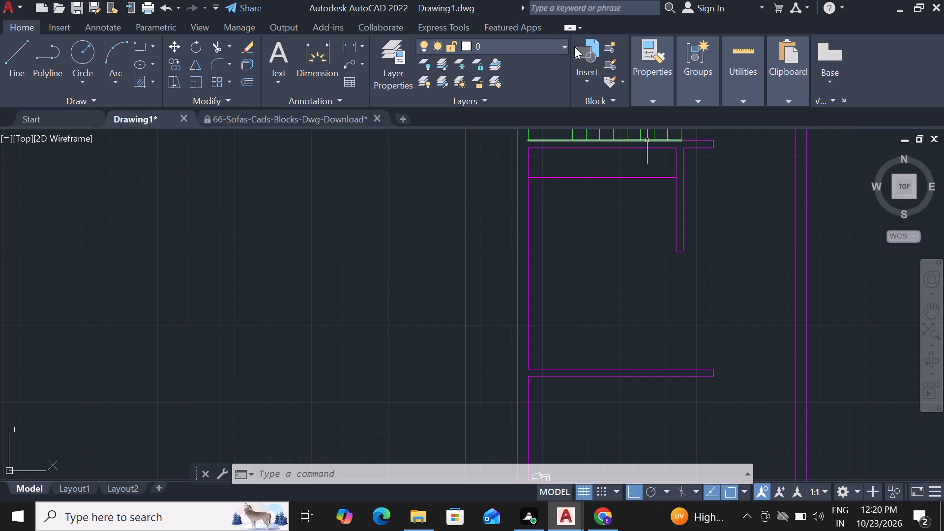
In Chrome's download history, open 01-01-cad-blocks-net-beds (2).zip and open its beds drawing as read-only in AutoCAD.
{"action": "left_click", "coordinate": [600, 510]}
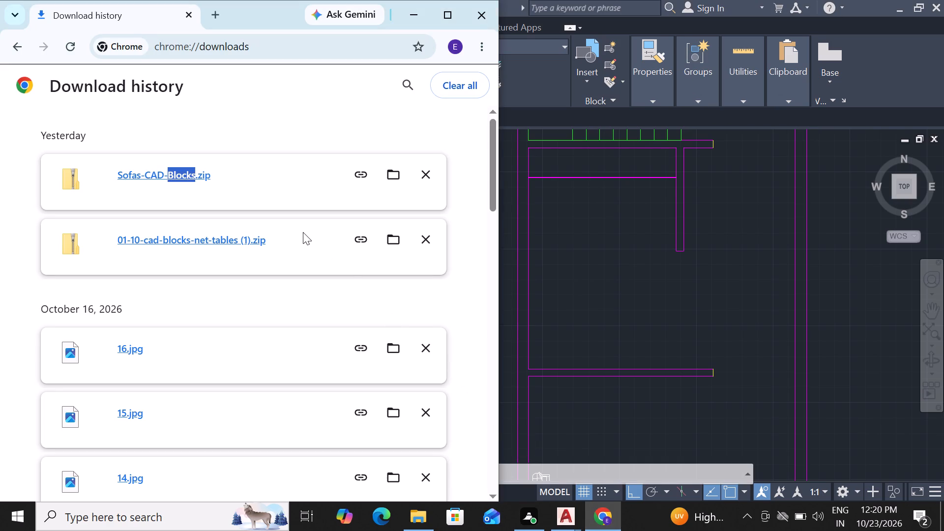
{"action": "scroll", "coordinate": [230, 240], "scroll_direction": "down", "scroll_amount": 3}
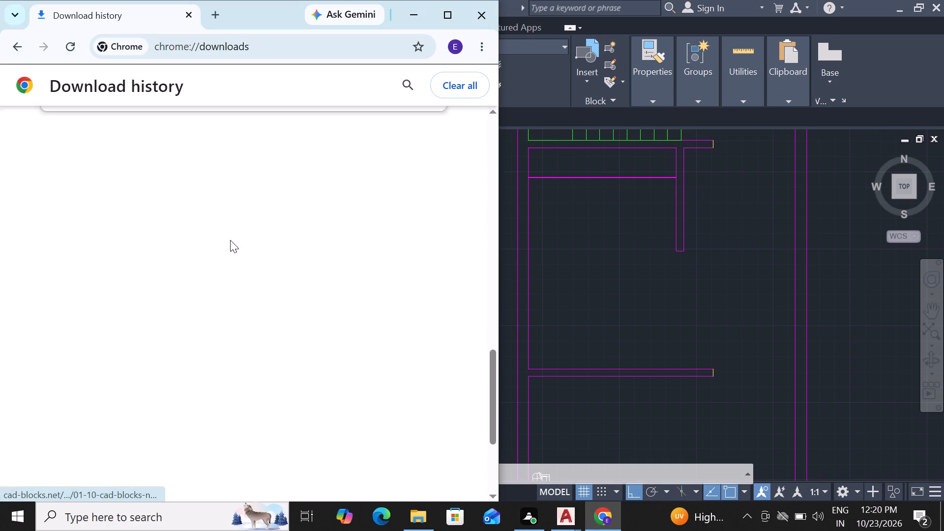
{"action": "scroll", "coordinate": [230, 240], "scroll_direction": "down", "scroll_amount": 3}
{"action": "scroll", "coordinate": [230, 240], "scroll_direction": "up", "scroll_amount": 1}
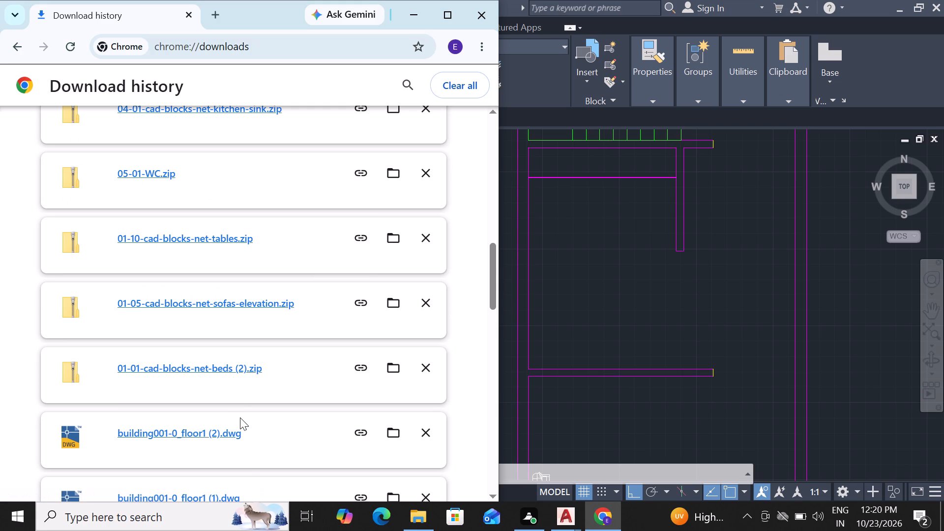
{"action": "left_click", "coordinate": [265, 378]}
{"action": "double_click", "coordinate": [230, 365]}
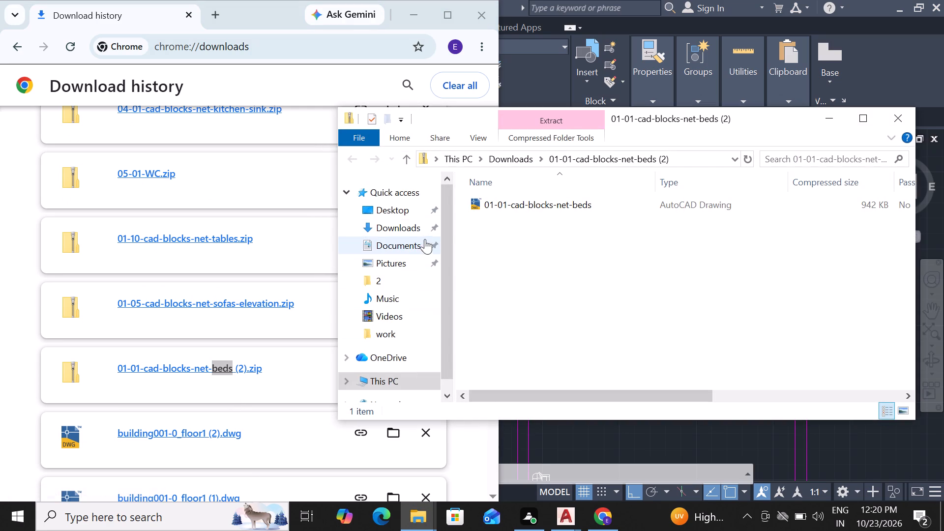
{"action": "double_click", "coordinate": [498, 207]}
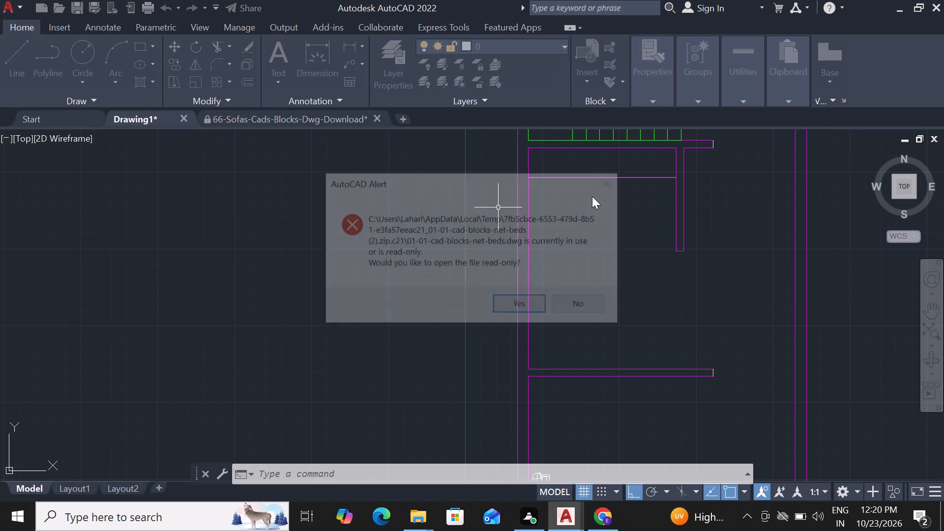
{"action": "left_click", "coordinate": [527, 308]}
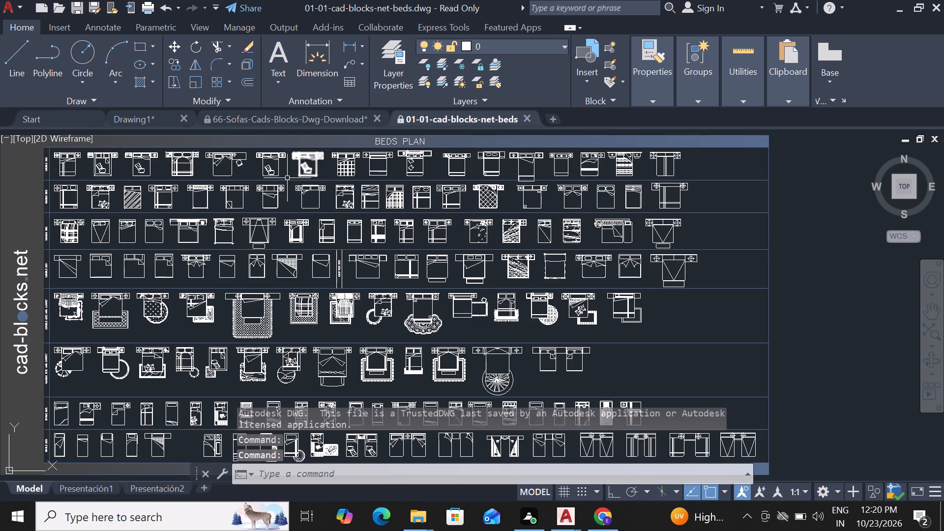
Copy the fifth bed in the first row, with desk and chair, and paste it into Drawing1 near the plan.
{"action": "left_click", "coordinate": [230, 167]}
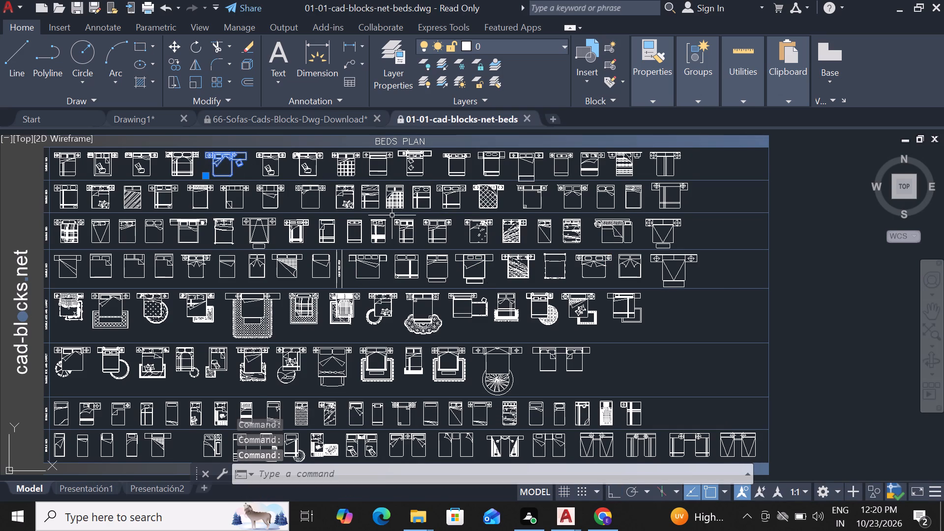
{"action": "key", "text": "ctrl+c"}
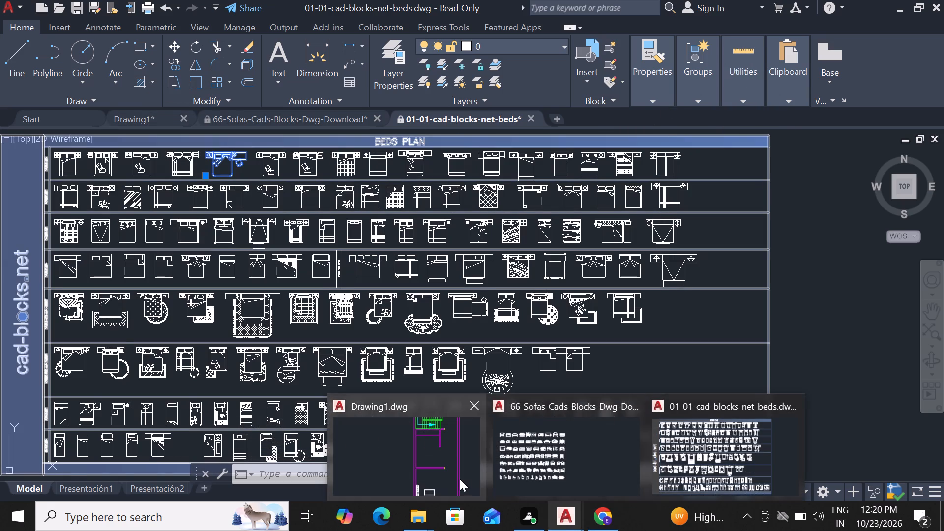
{"action": "left_click", "coordinate": [455, 477]}
{"action": "scroll", "coordinate": [627, 215], "scroll_direction": "down", "scroll_amount": 2}
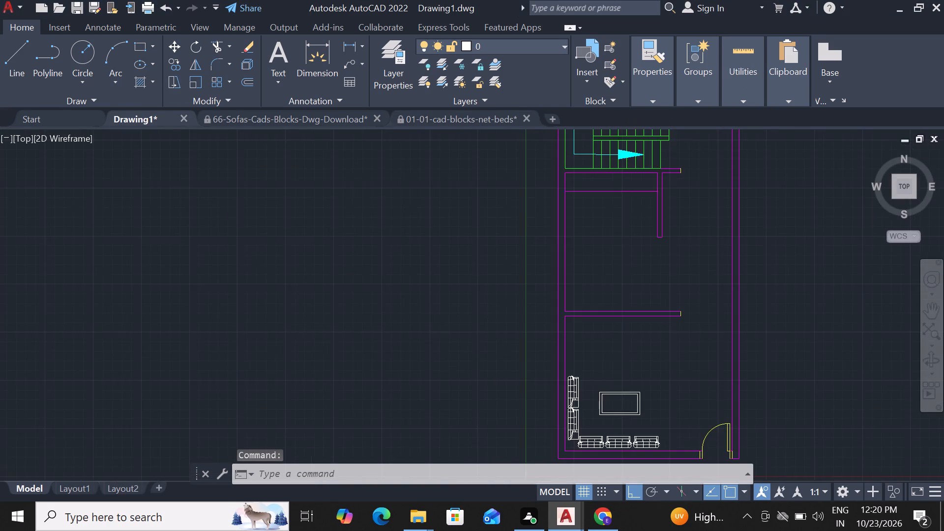
{"action": "scroll", "coordinate": [637, 186], "scroll_direction": "down", "scroll_amount": 4}
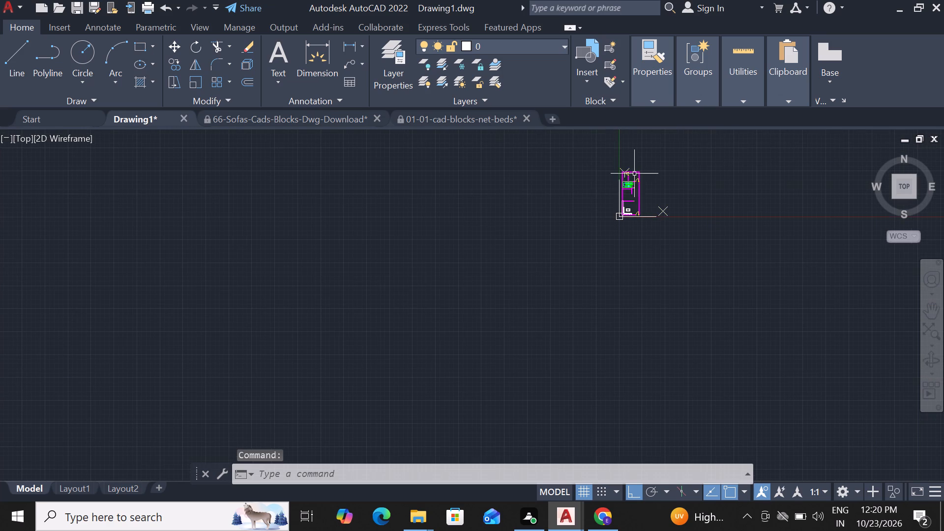
{"action": "scroll", "coordinate": [636, 170], "scroll_direction": "up", "scroll_amount": 6}
{"action": "left_click", "coordinate": [626, 196]}
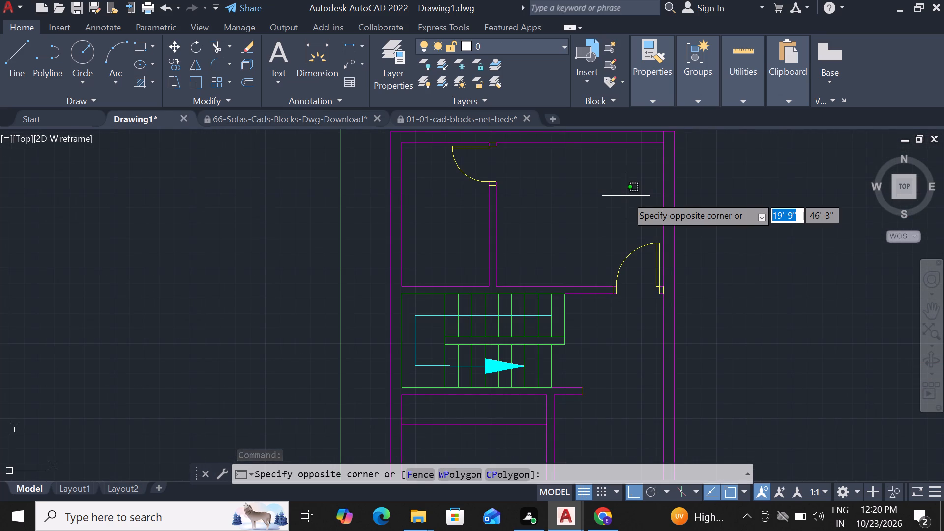
{"action": "key", "text": "ctrl+v"}
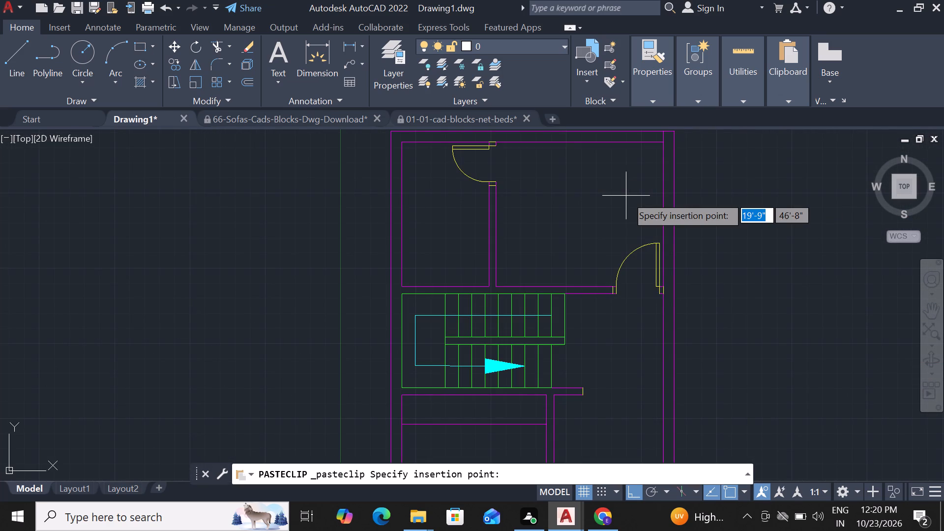
{"action": "scroll", "coordinate": [626, 196], "scroll_direction": "down", "scroll_amount": 5}
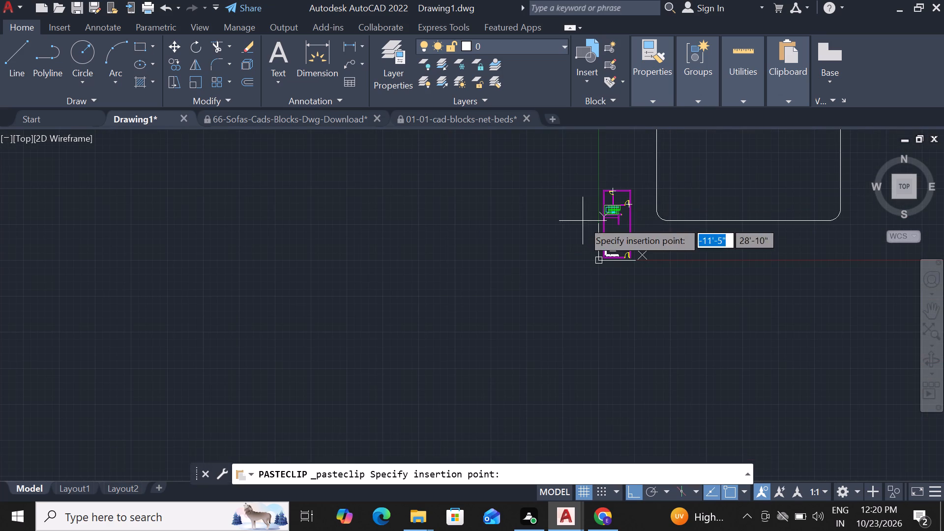
{"action": "left_click", "coordinate": [501, 257]}
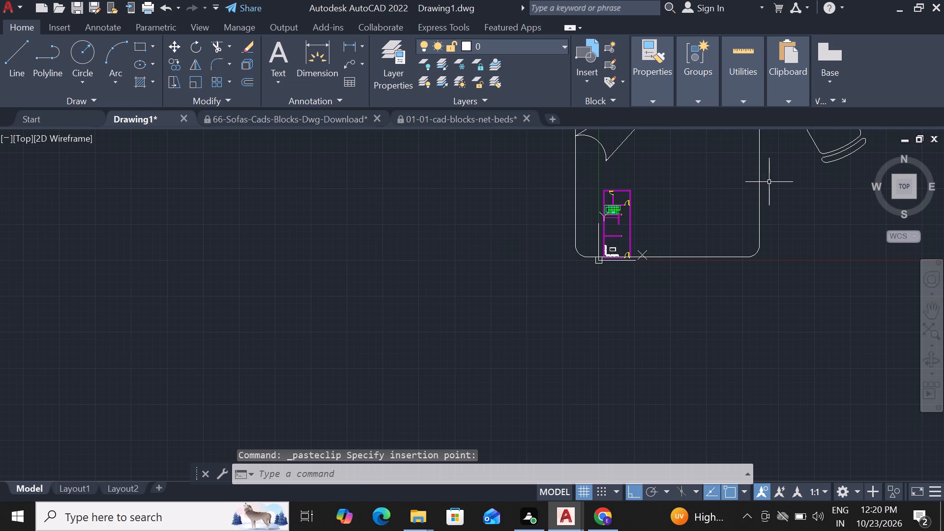
Scale the pasted bed block down by eye in two passes to roughly the width of the plan.
{"action": "left_click", "coordinate": [760, 192]}
{"action": "type", "text": "SC"}
{"action": "key", "text": "space"}
{"action": "left_click", "coordinate": [763, 225]}
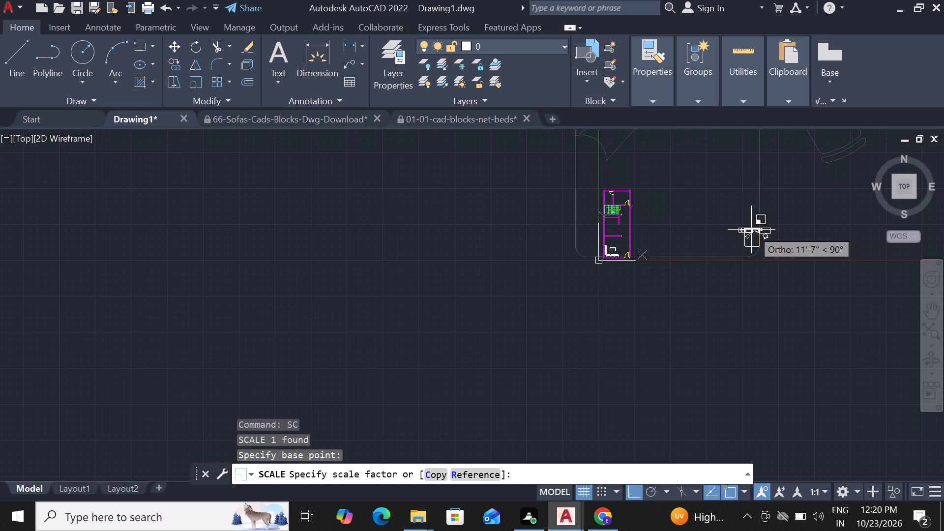
{"action": "left_click", "coordinate": [762, 235]}
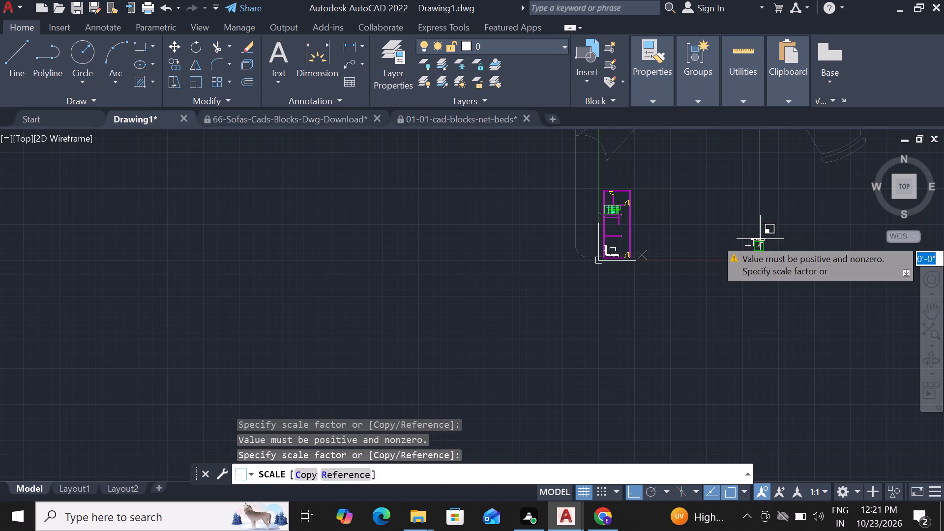
{"action": "left_click", "coordinate": [730, 221]}
{"action": "left_click", "coordinate": [745, 219]}
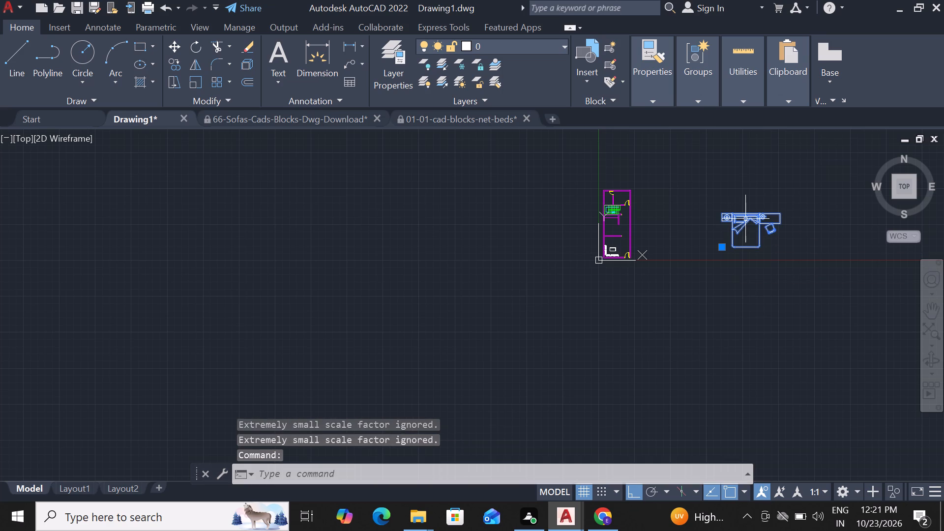
{"action": "type", "text": "SC"}
{"action": "key", "text": "space"}
{"action": "left_click", "coordinate": [745, 219]}
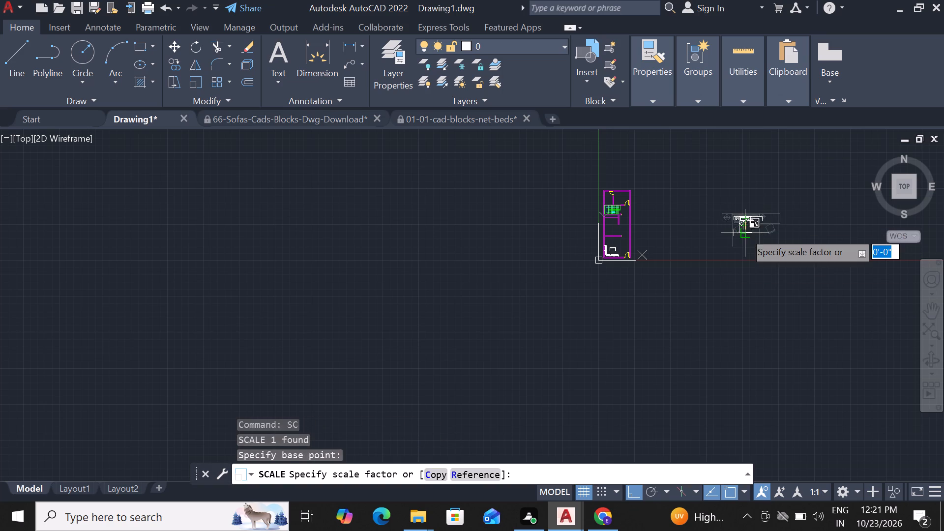
{"action": "left_click", "coordinate": [744, 235]}
Move the bed block onto the plan, just below the staircase and overlapping the middle room.
{"action": "left_click", "coordinate": [745, 220]}
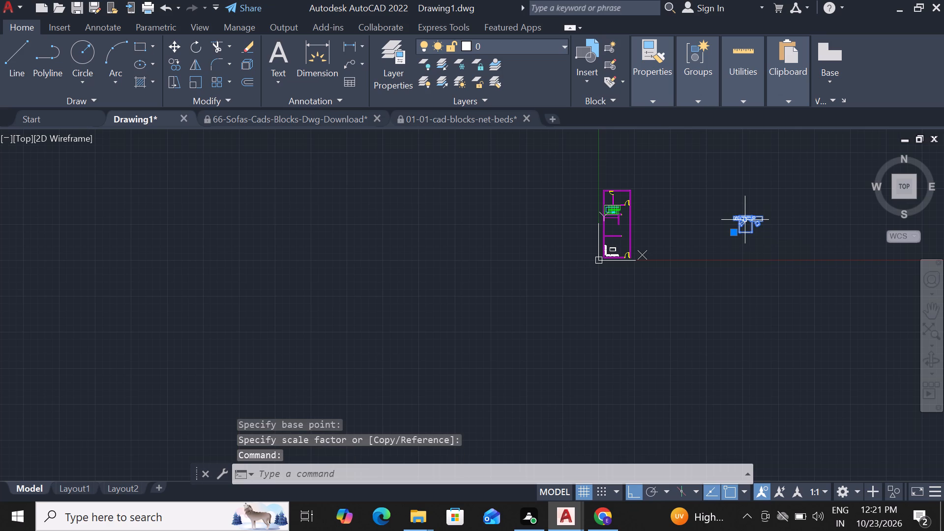
{"action": "type", "text": "M"}
{"action": "key", "text": "space"}
{"action": "left_click", "coordinate": [745, 220]}
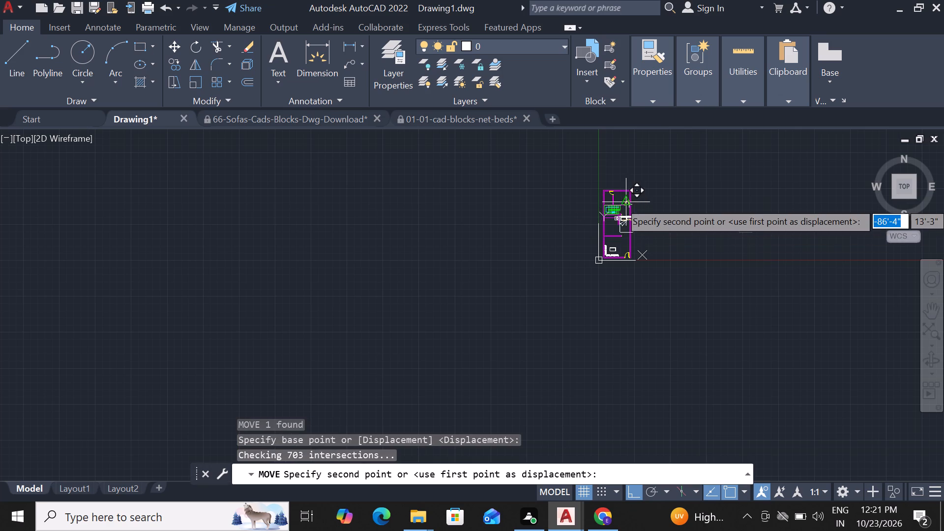
{"action": "scroll", "coordinate": [623, 202], "scroll_direction": "up", "scroll_amount": 6}
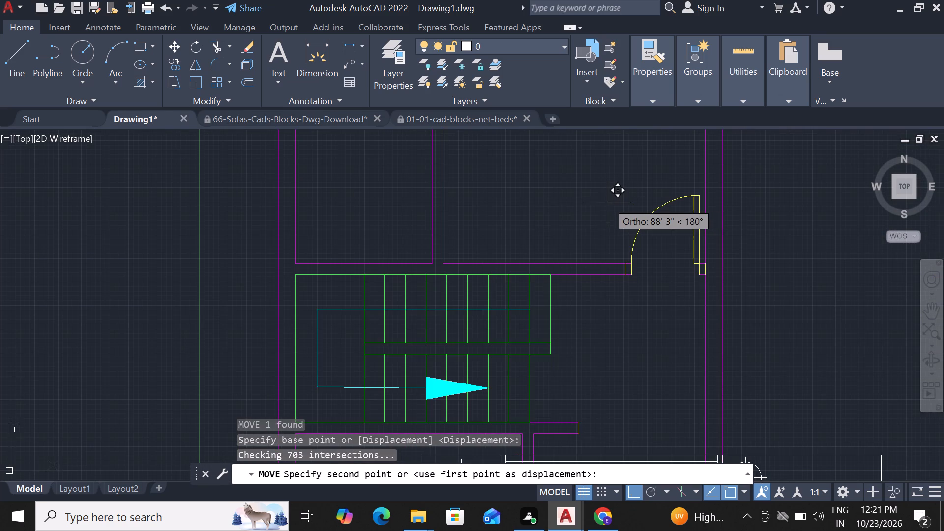
{"action": "scroll", "coordinate": [607, 202], "scroll_direction": "down", "scroll_amount": 2}
{"action": "left_click", "coordinate": [607, 202]}
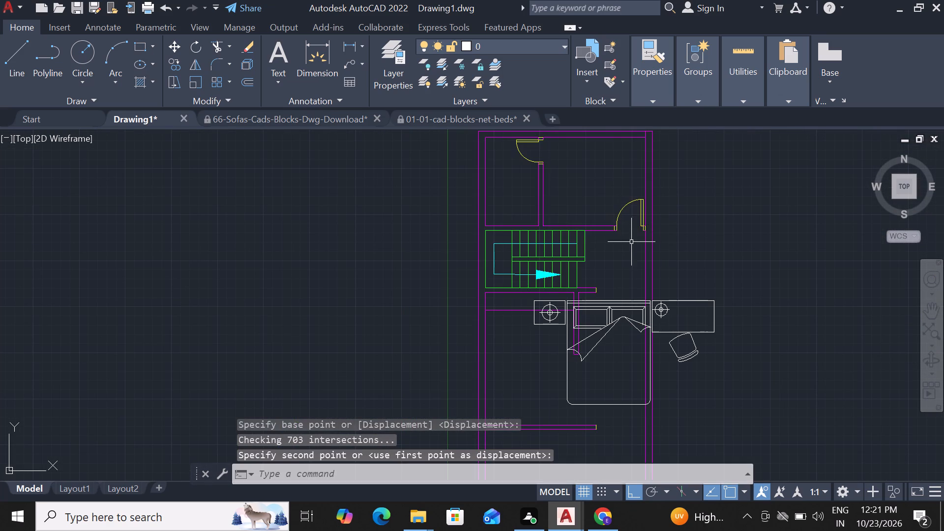
Scale the bed block down by eye from its desk end to roughly three quarters of the plan's width.
{"action": "left_click", "coordinate": [623, 313]}
{"action": "left_click", "coordinate": [631, 311]}
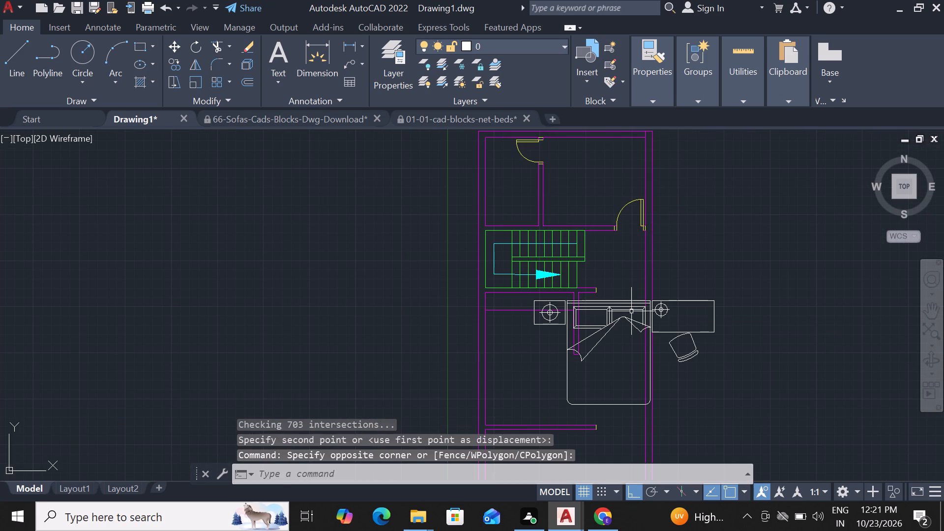
{"action": "left_click", "coordinate": [712, 307]}
{"action": "type", "text": "SC"}
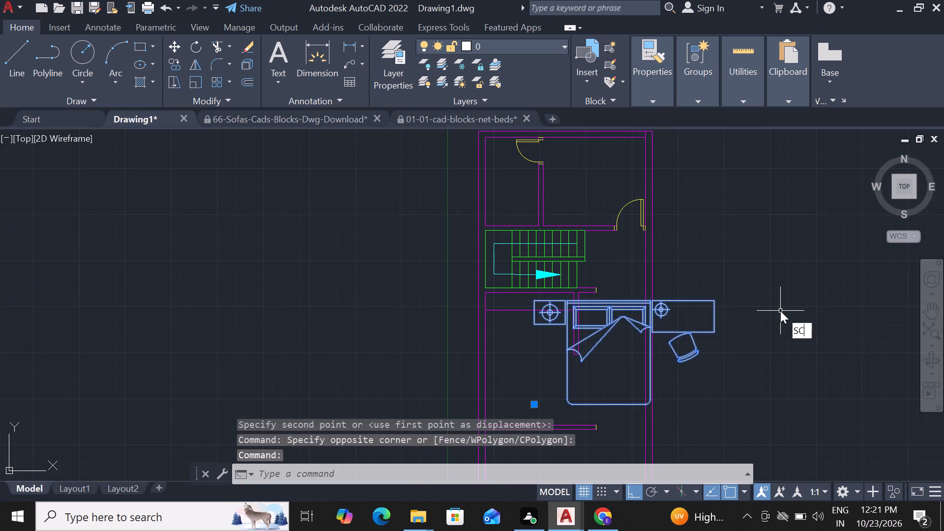
{"action": "key", "text": "space"}
{"action": "left_click", "coordinate": [707, 312]}
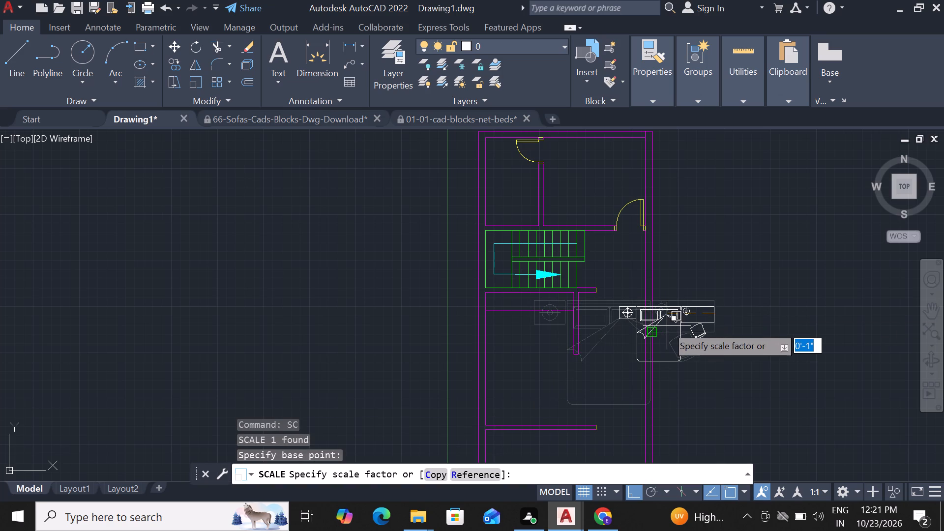
{"action": "left_click", "coordinate": [667, 326]}
{"action": "left_click", "coordinate": [652, 324]}
{"action": "left_click", "coordinate": [680, 315]}
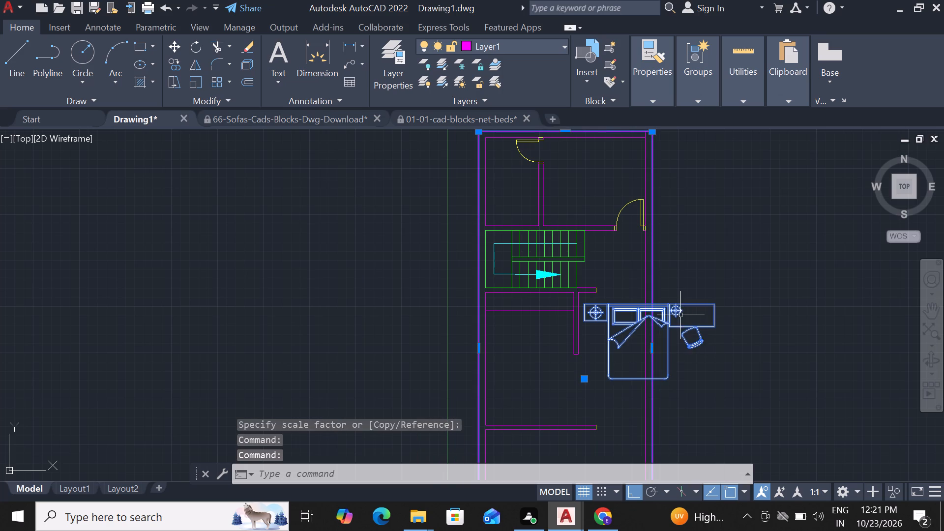
{"action": "left_click", "coordinate": [758, 309]}
{"action": "left_click", "coordinate": [752, 309]}
{"action": "key", "text": "Escape"}
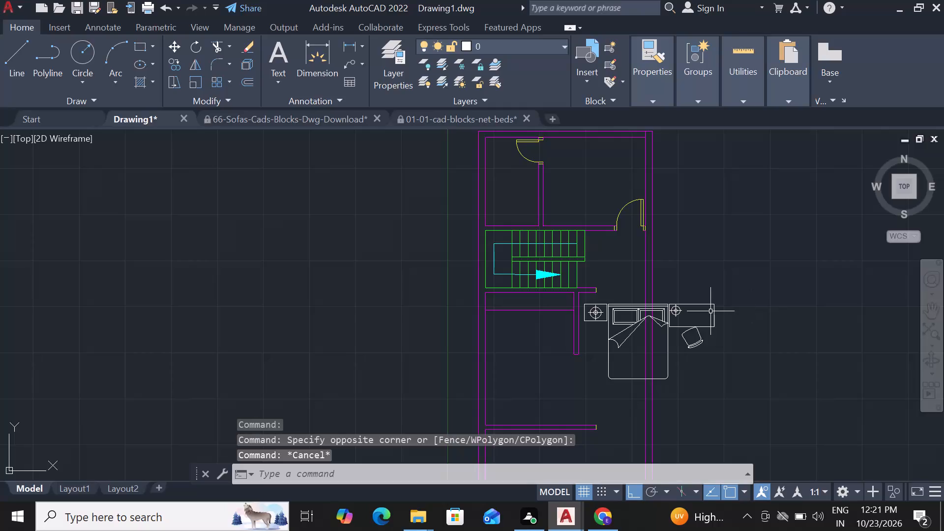
Move the bed block straight up beside the top room, overlapping the plan's right outer wall.
{"action": "left_click", "coordinate": [710, 311]}
{"action": "left_click", "coordinate": [673, 309]}
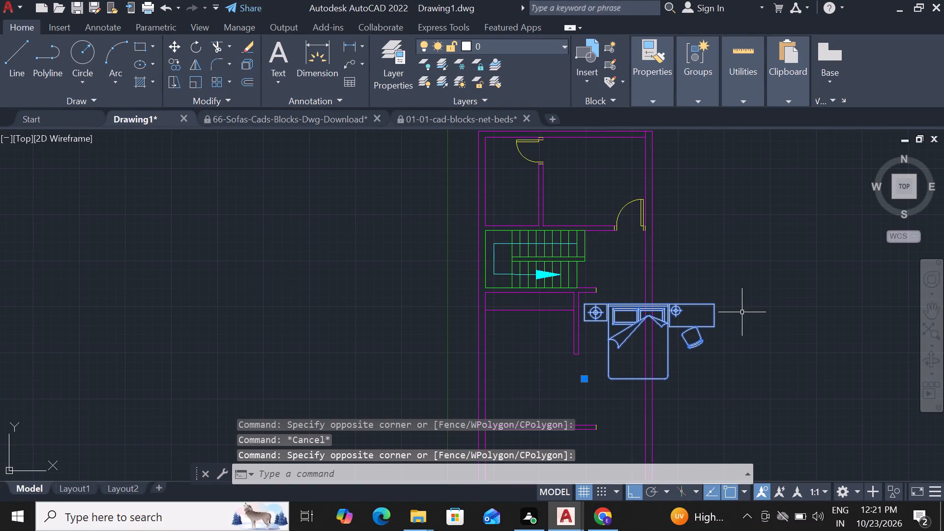
{"action": "type", "text": "M"}
{"action": "key", "text": "space"}
{"action": "left_click", "coordinate": [671, 316]}
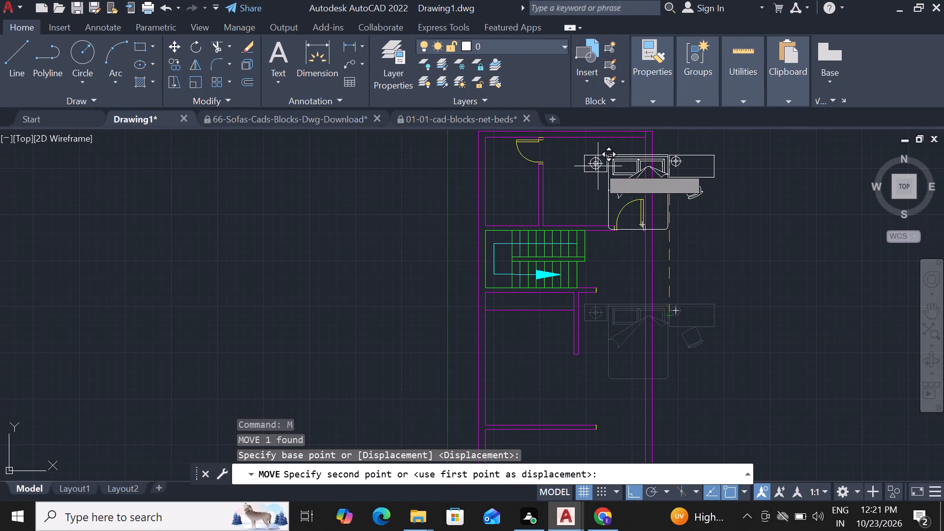
{"action": "scroll", "coordinate": [598, 166], "scroll_direction": "up", "scroll_amount": 3}
{"action": "scroll", "coordinate": [598, 166], "scroll_direction": "down", "scroll_amount": 3}
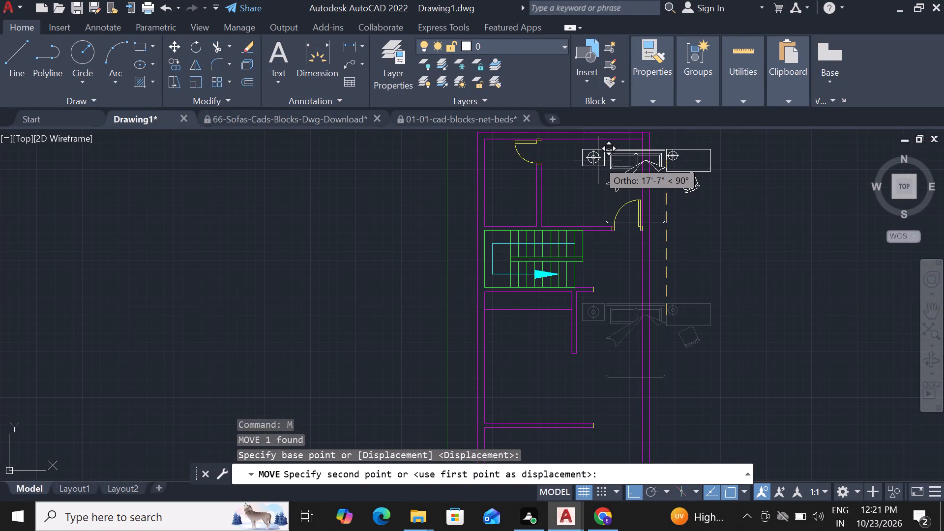
{"action": "left_click", "coordinate": [601, 153]}
Scale the bed block down by eye about its chair to a little under half the plan's width.
{"action": "left_click", "coordinate": [666, 157]}
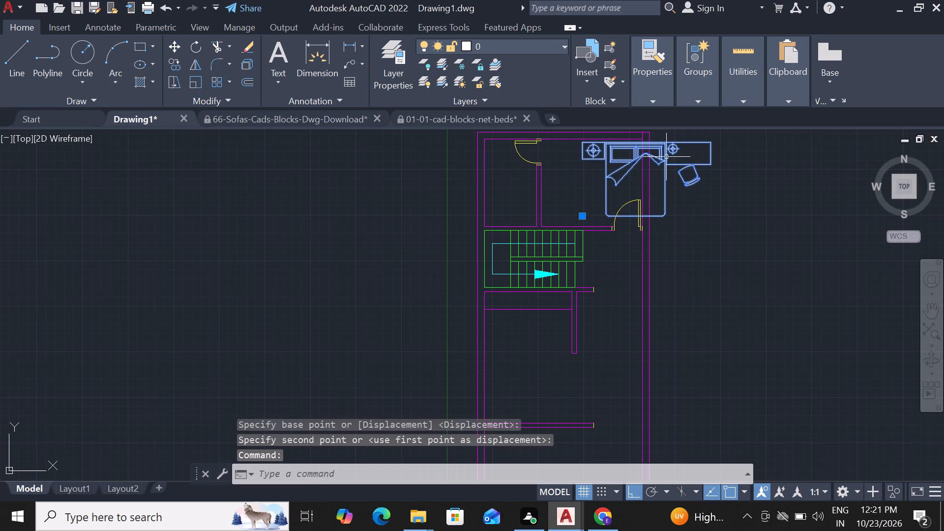
{"action": "type", "text": "SC"}
{"action": "key", "text": "space"}
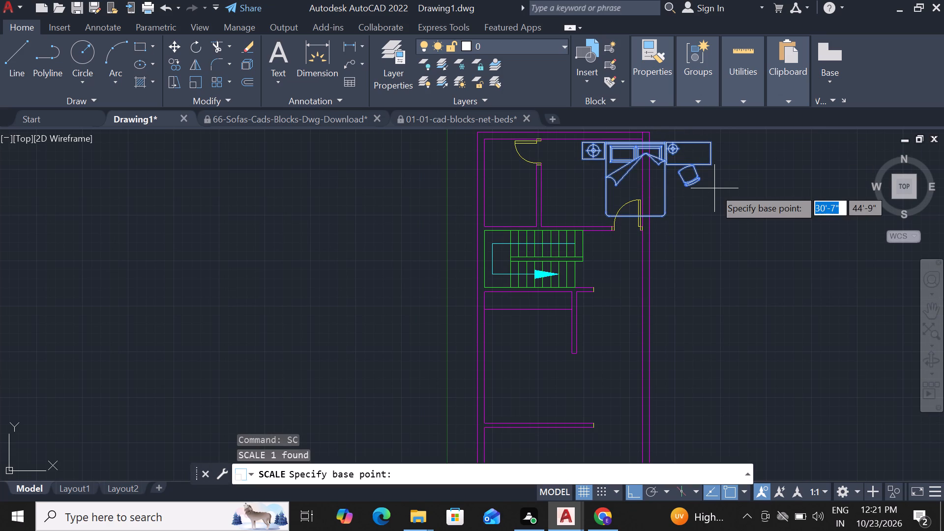
{"action": "left_click", "coordinate": [699, 177]}
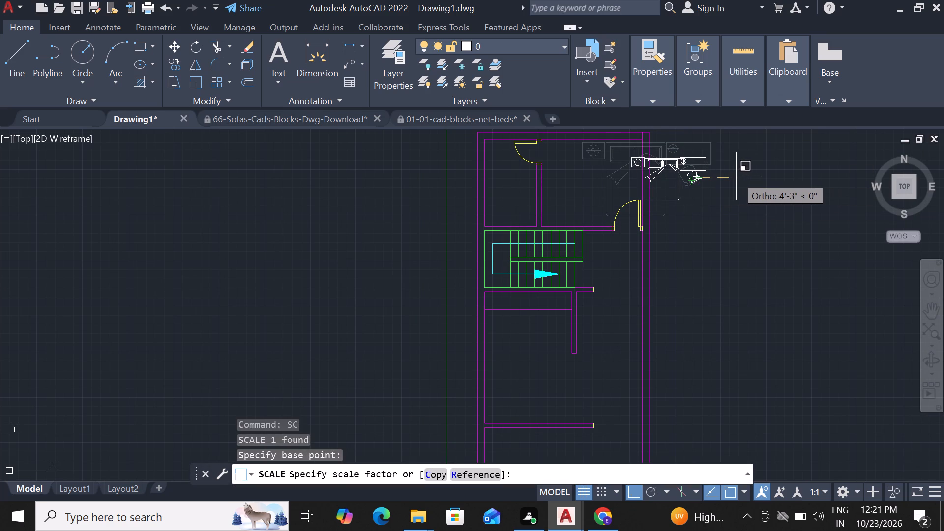
{"action": "left_click", "coordinate": [736, 176]}
Rotate the bed block 180° so its headboard faces the staircase side of the plan.
{"action": "left_click", "coordinate": [692, 176]}
{"action": "left_click", "coordinate": [704, 176]}
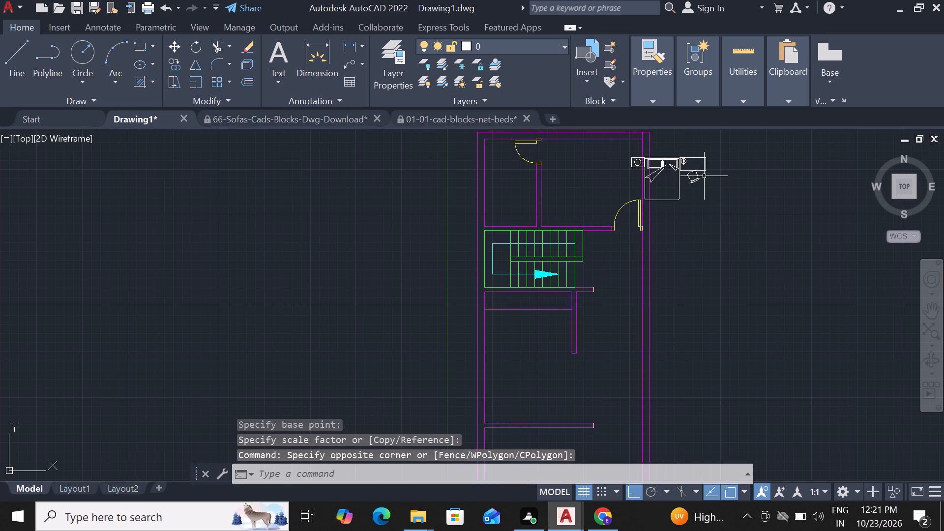
{"action": "left_click", "coordinate": [697, 176]}
{"action": "type", "text": "RO"}
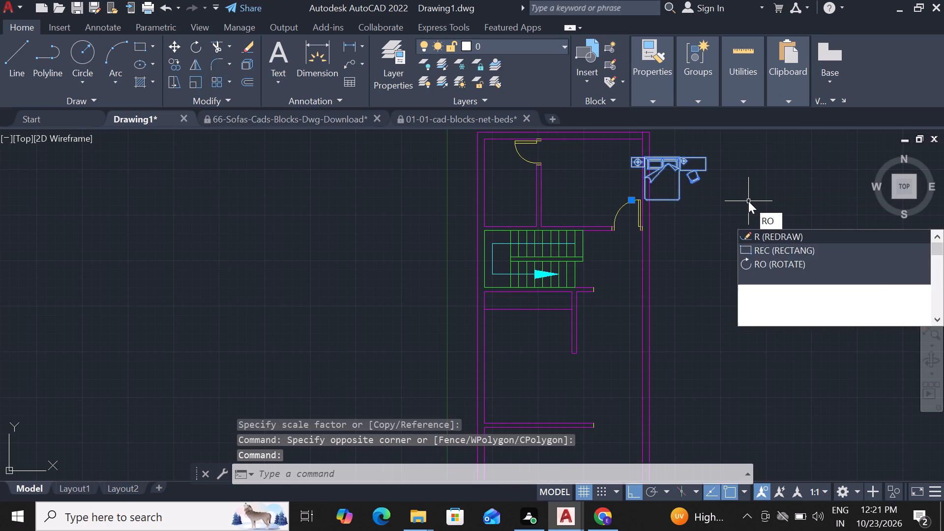
{"action": "key", "text": "space"}
{"action": "left_click", "coordinate": [673, 197]}
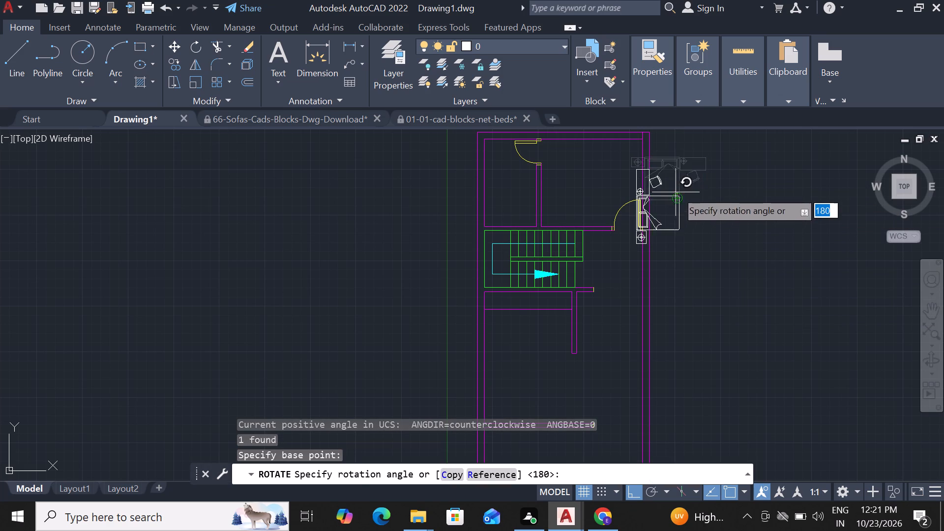
{"action": "left_click", "coordinate": [606, 152]}
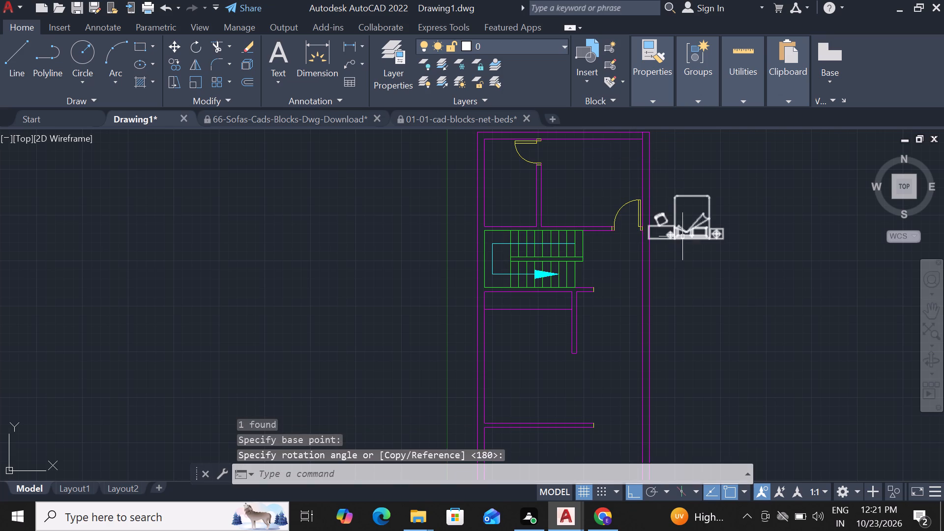
Move the rotated bed block horizontally left into the plan, over the wall between the top room and the staircase.
{"action": "left_click", "coordinate": [682, 236]}
{"action": "type", "text": "M"}
{"action": "key", "text": "space"}
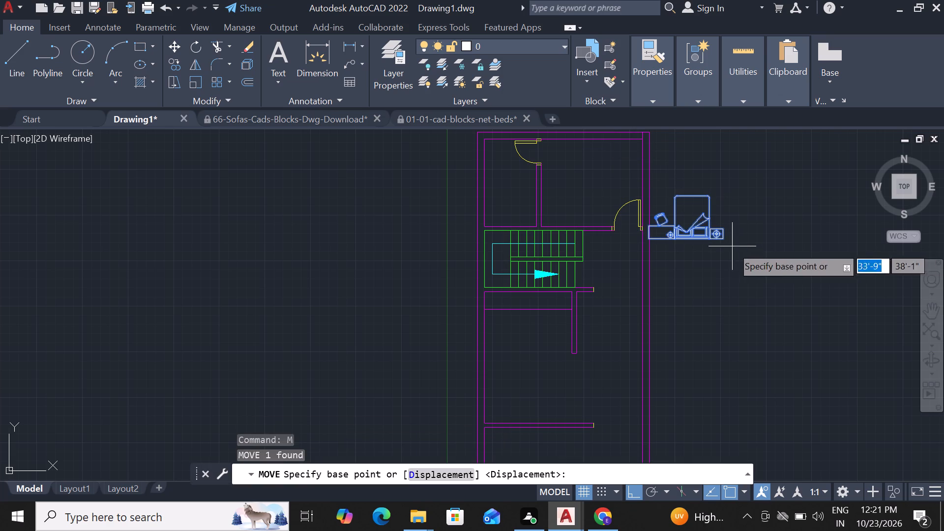
{"action": "left_click", "coordinate": [691, 236]}
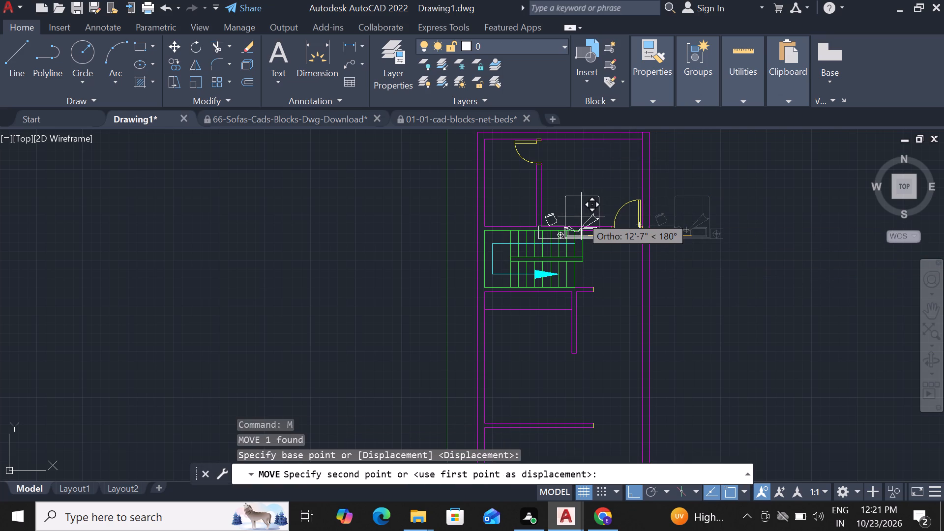
{"action": "left_click", "coordinate": [594, 216]}
Move the bed block about 3'-2" further left, clear of the top room's lower door.
{"action": "left_click", "coordinate": [592, 216]}
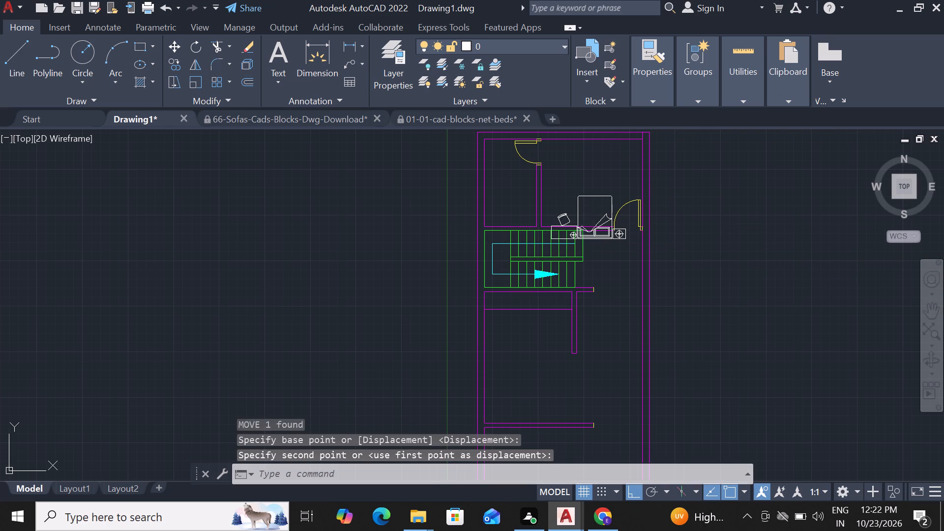
{"action": "left_click", "coordinate": [608, 194]}
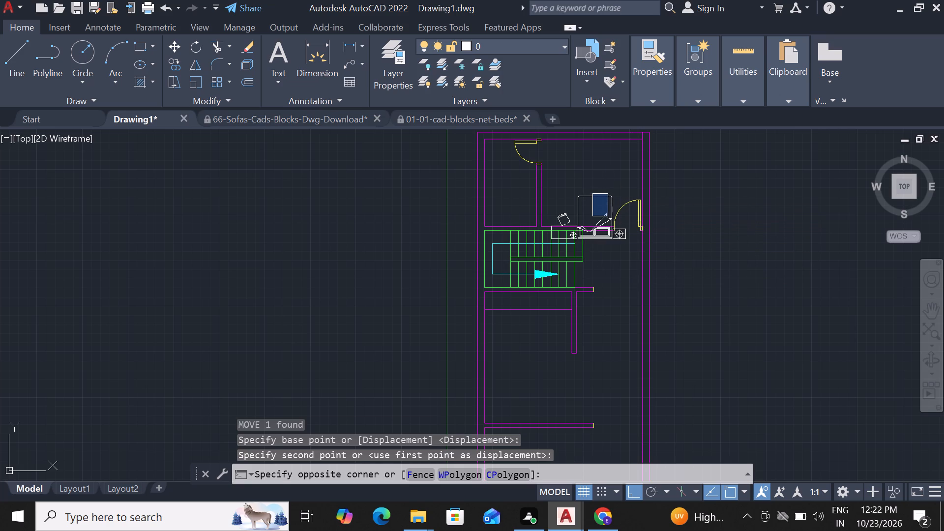
{"action": "left_click", "coordinate": [613, 201]}
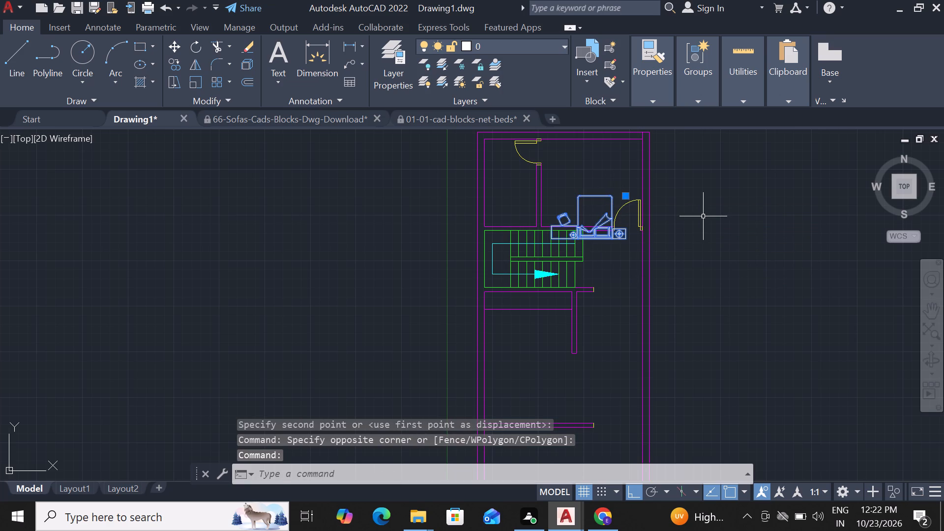
{"action": "type", "text": "M"}
{"action": "key", "text": "space"}
{"action": "left_click", "coordinate": [607, 229]}
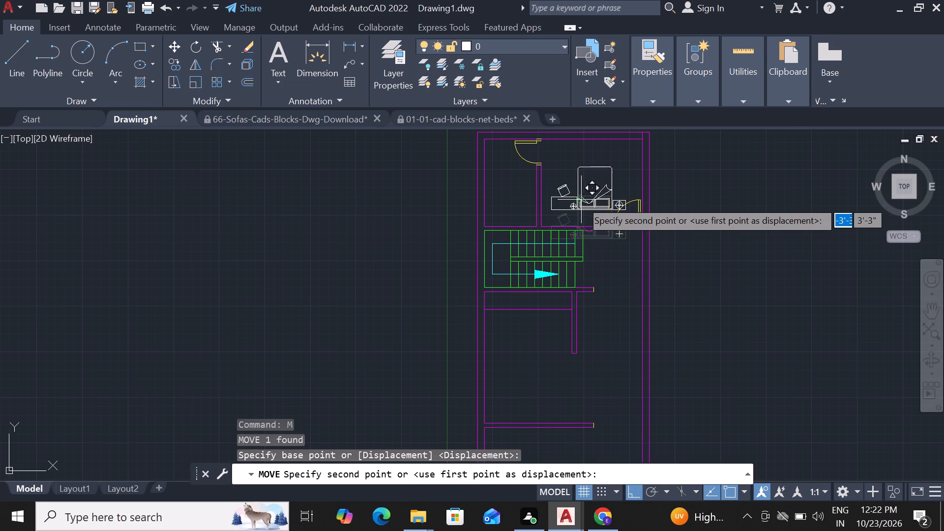
{"action": "scroll", "coordinate": [581, 202], "scroll_direction": "up", "scroll_amount": 3}
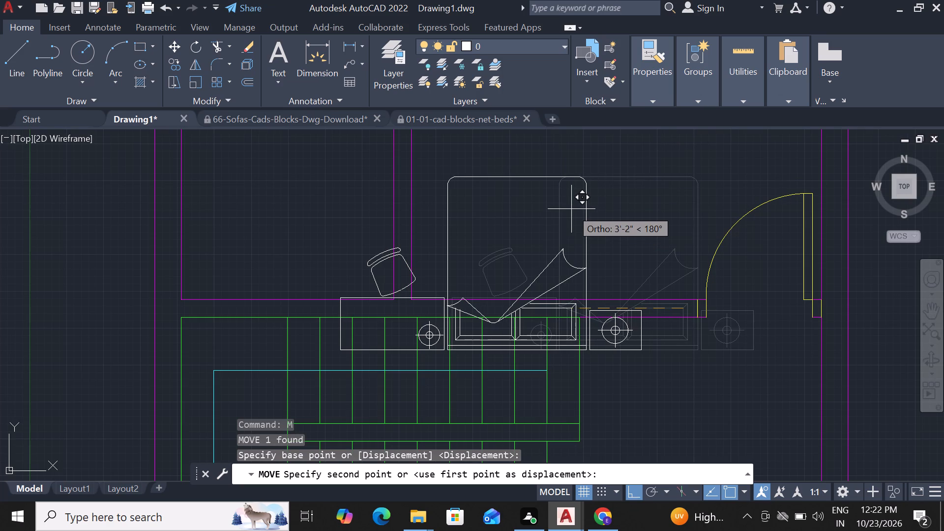
{"action": "left_click", "coordinate": [571, 209]}
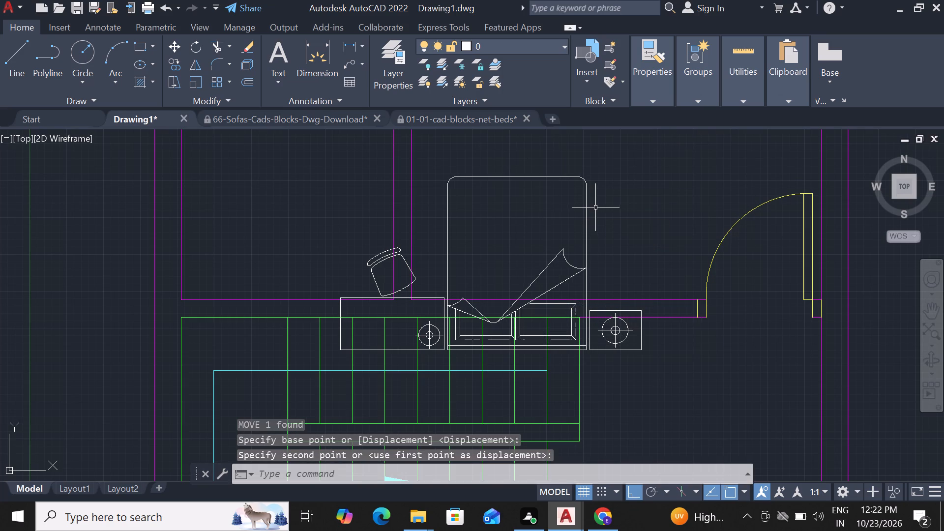
Move the bed block straight up into the top room, above the staircase wall and across the partition.
{"action": "left_click", "coordinate": [588, 209]}
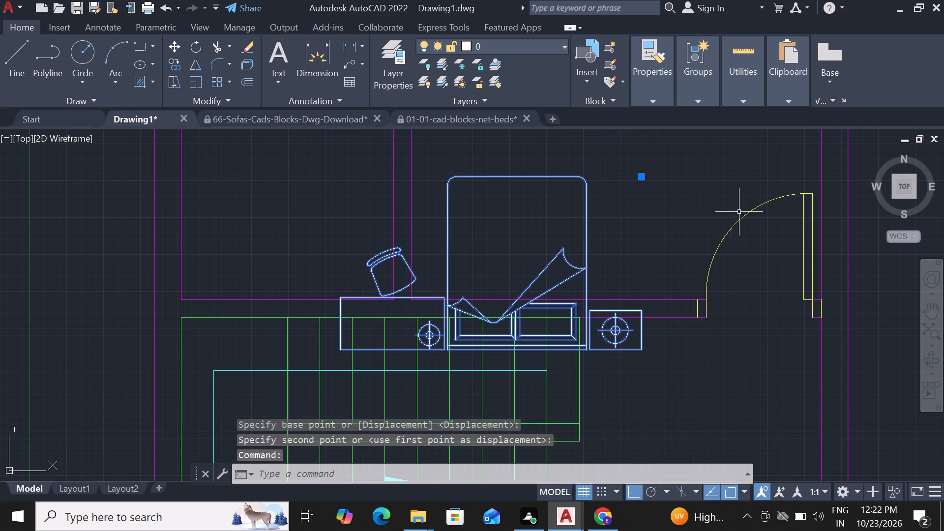
{"action": "type", "text": "M"}
{"action": "key", "text": "space"}
{"action": "left_click", "coordinate": [566, 208]}
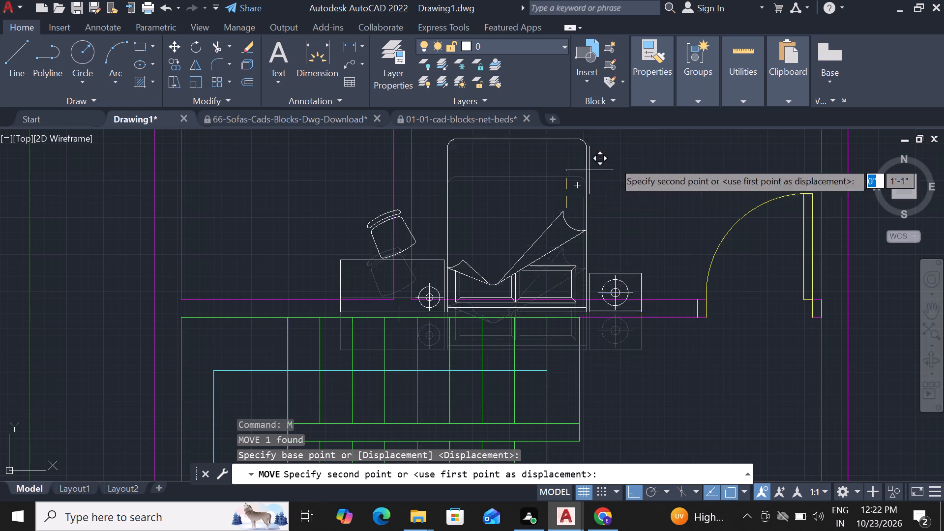
{"action": "scroll", "coordinate": [631, 169], "scroll_direction": "down", "scroll_amount": 4}
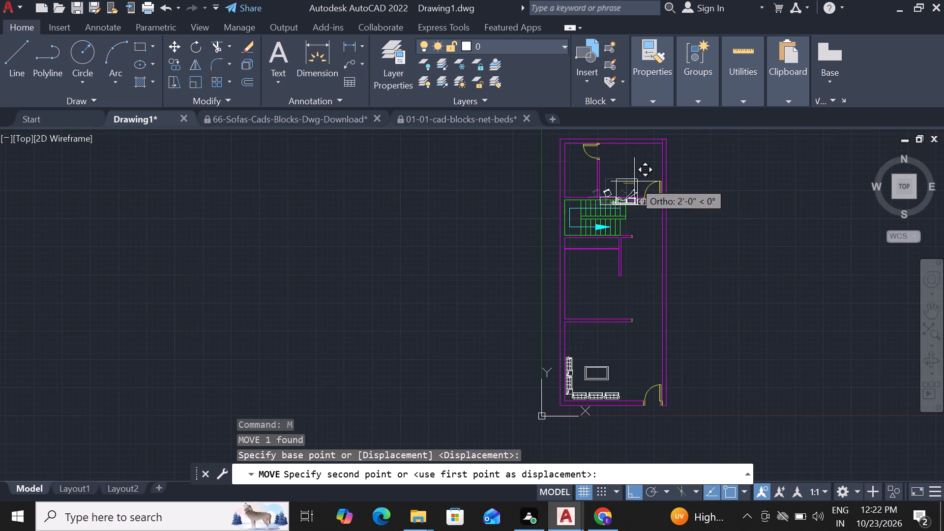
{"action": "scroll", "coordinate": [634, 181], "scroll_direction": "down", "scroll_amount": 1}
{"action": "scroll", "coordinate": [631, 161], "scroll_direction": "up", "scroll_amount": 4}
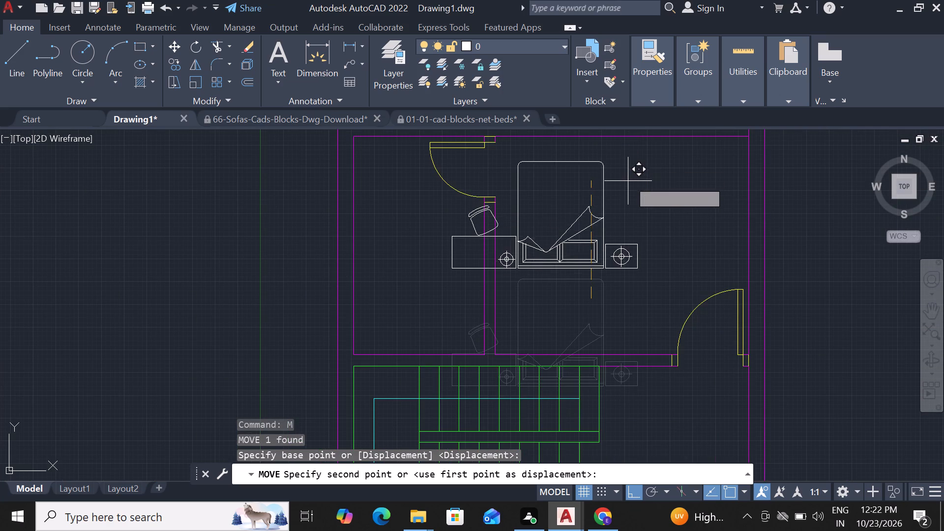
{"action": "left_click", "coordinate": [630, 227]}
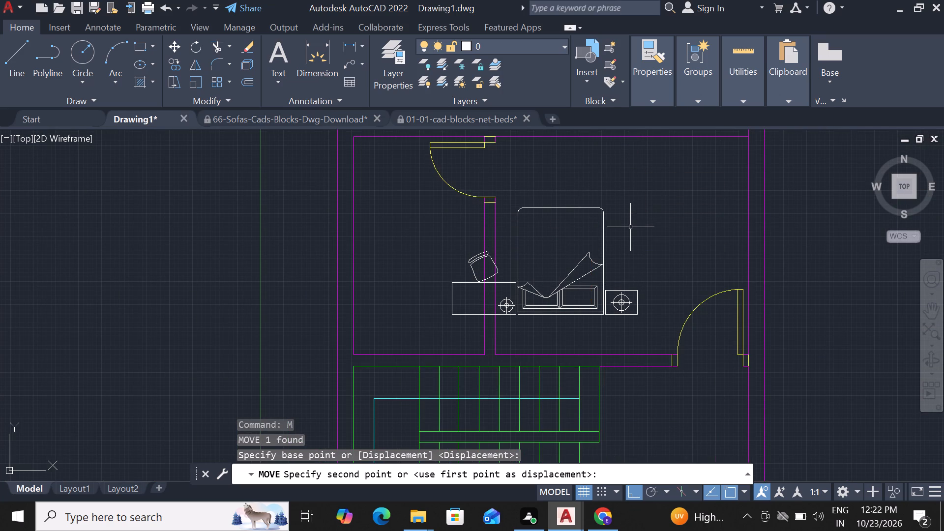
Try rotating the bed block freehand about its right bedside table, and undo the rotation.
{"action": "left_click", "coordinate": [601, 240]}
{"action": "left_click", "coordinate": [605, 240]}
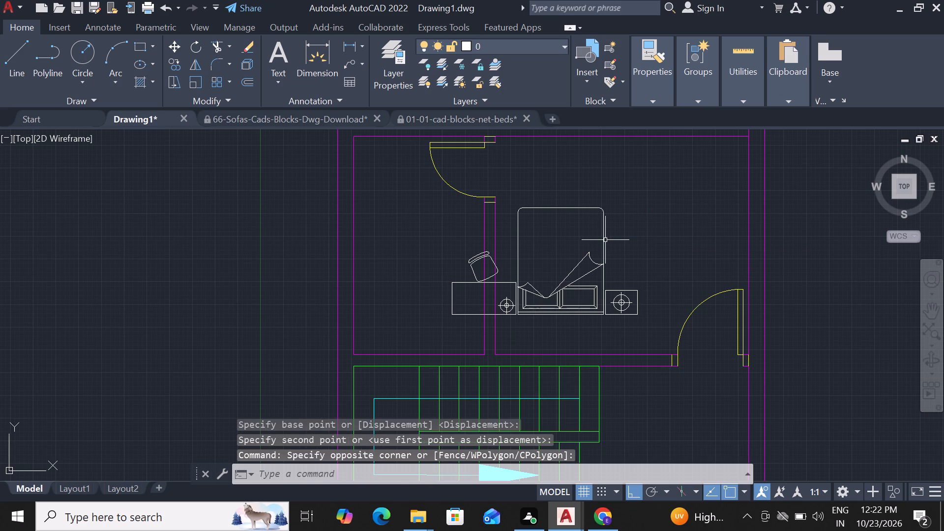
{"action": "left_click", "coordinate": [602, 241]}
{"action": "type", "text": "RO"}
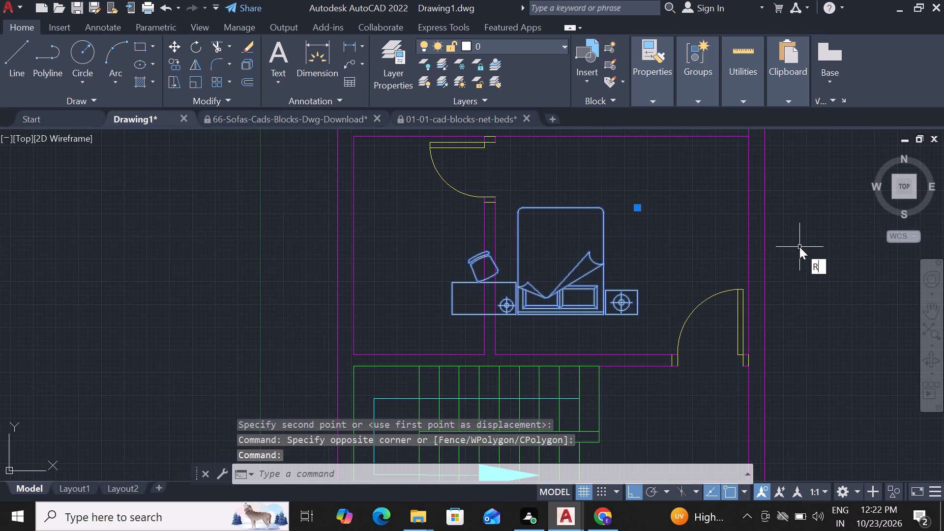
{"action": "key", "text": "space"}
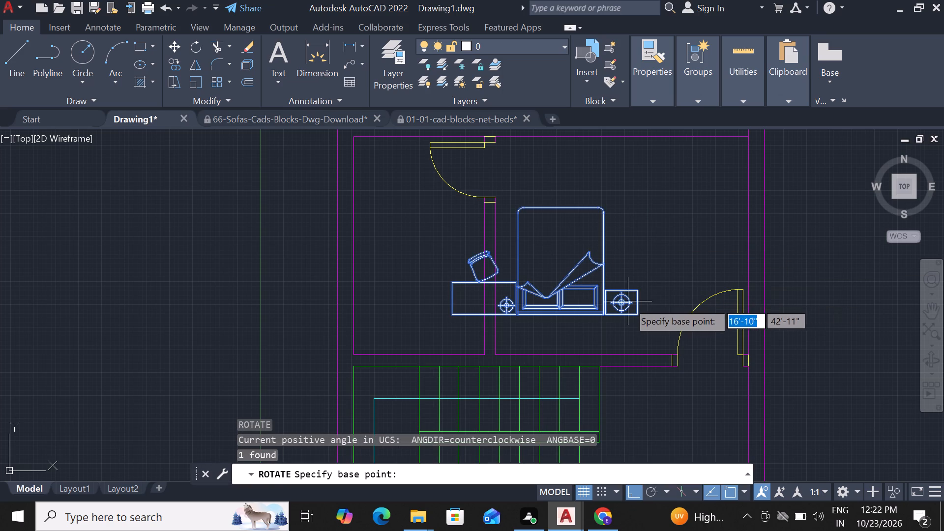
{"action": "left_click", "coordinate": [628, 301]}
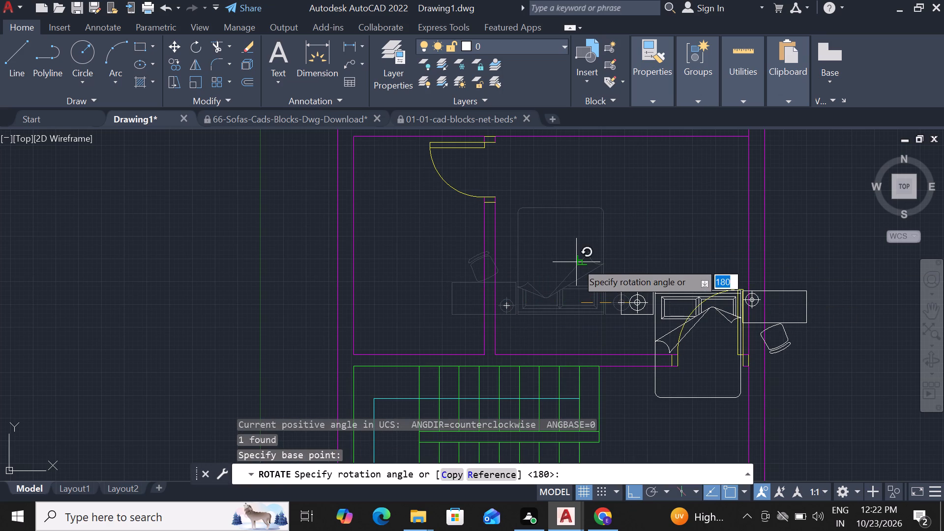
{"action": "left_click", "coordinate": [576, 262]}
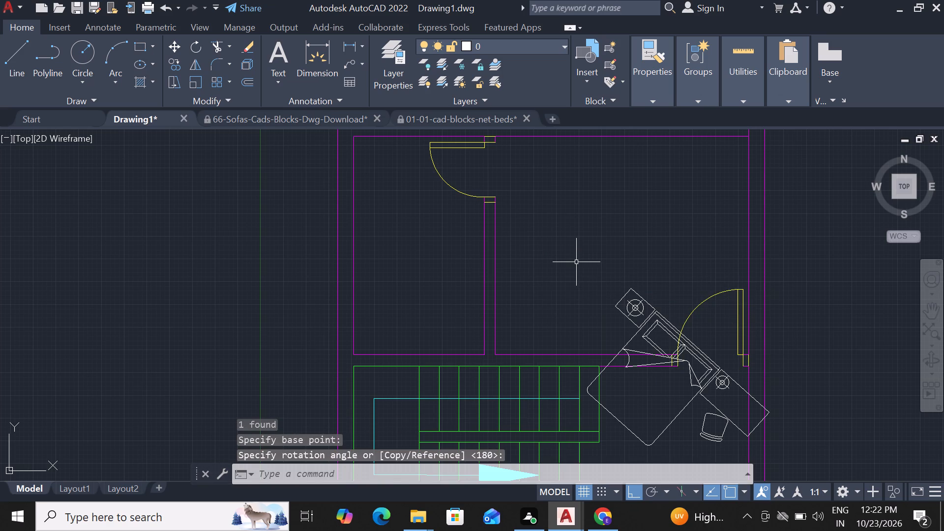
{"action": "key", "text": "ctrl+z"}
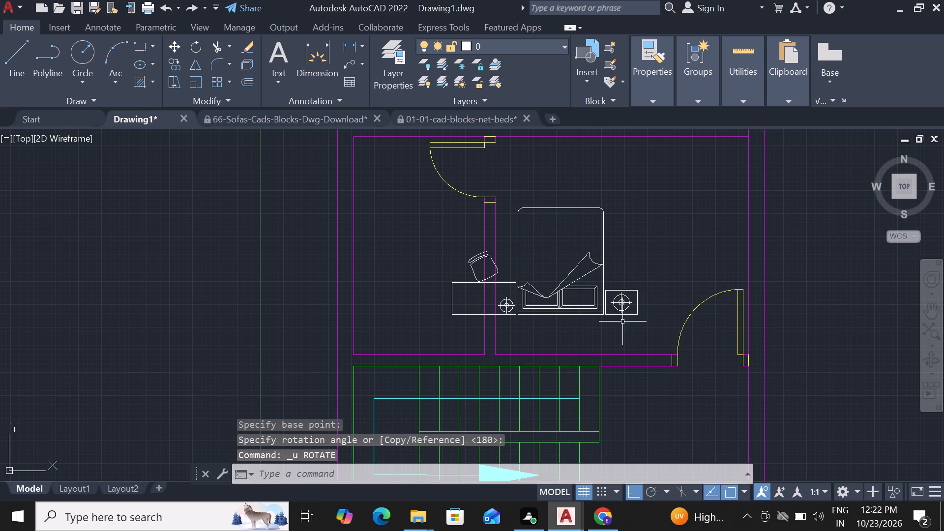
Rotate the bed block 180° about a base point at its right bedside table.
{"action": "left_click", "coordinate": [617, 311]}
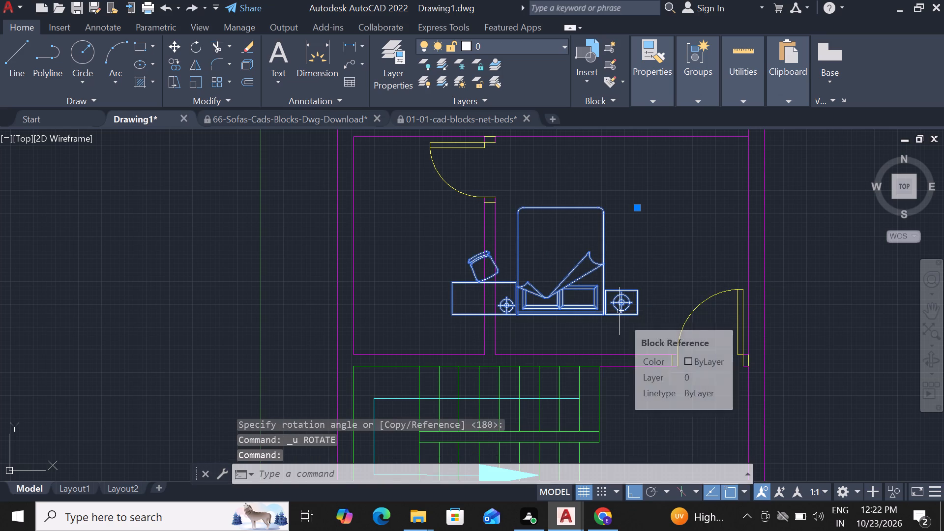
{"action": "type", "text": "RO"}
{"action": "key", "text": "space"}
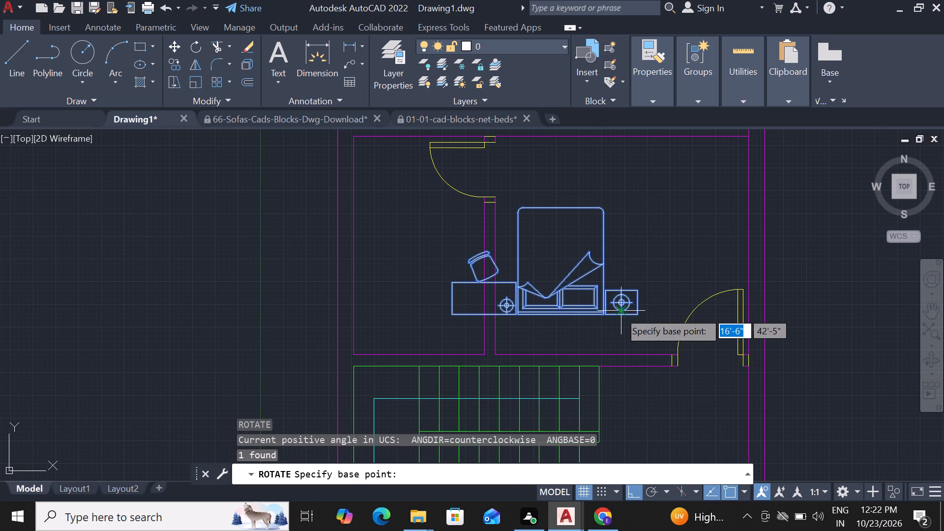
{"action": "left_click", "coordinate": [619, 311]}
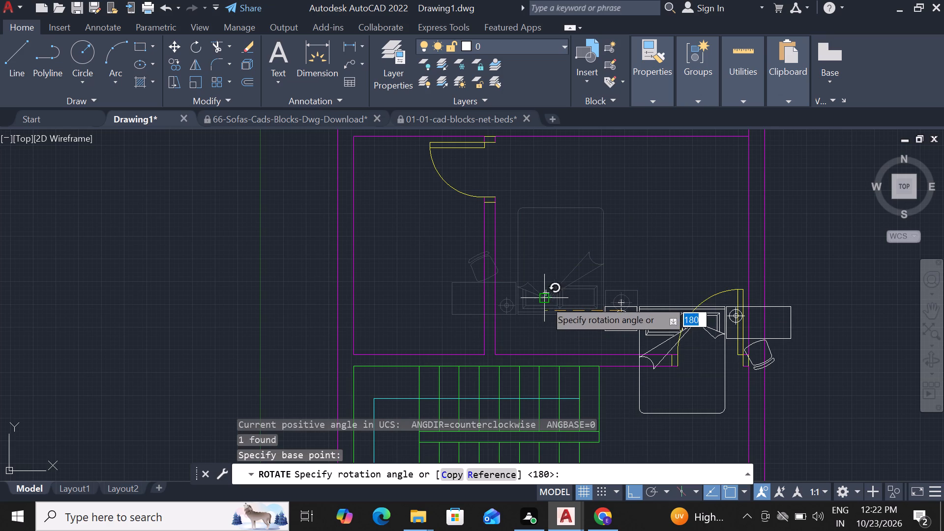
{"action": "left_click", "coordinate": [527, 313]}
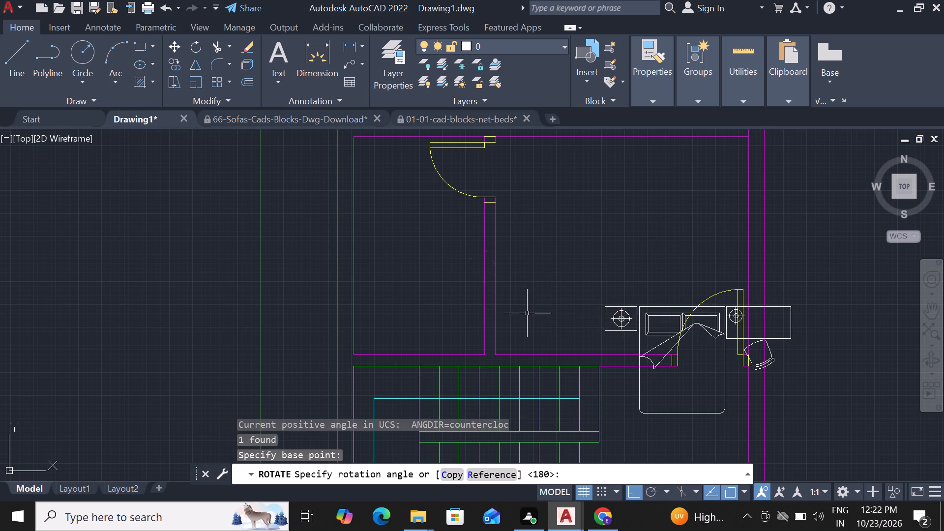
Move the bed block straight up about 7' so its headboard sits near the top room's upper wall.
{"action": "left_click", "coordinate": [701, 330]}
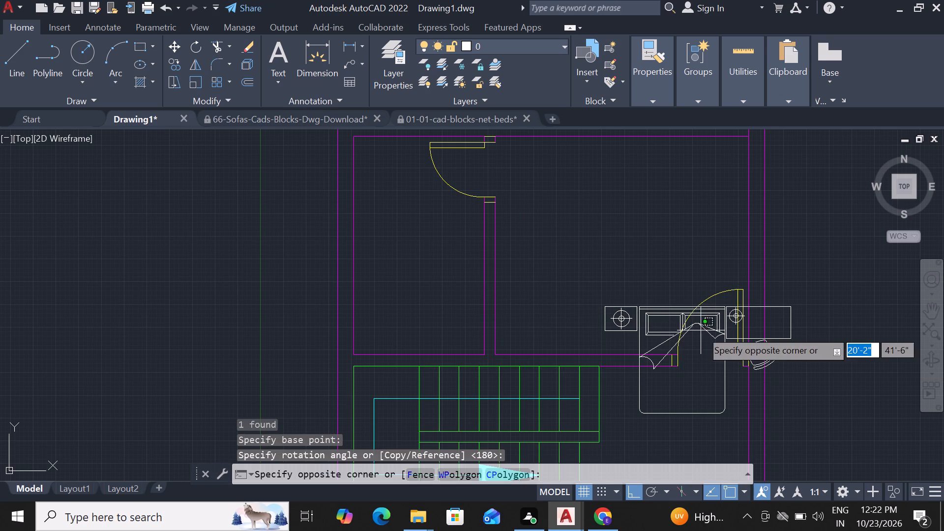
{"action": "left_click", "coordinate": [712, 330]}
{"action": "left_click", "coordinate": [712, 330]}
{"action": "key", "text": "Escape"}
{"action": "left_click", "coordinate": [712, 330]}
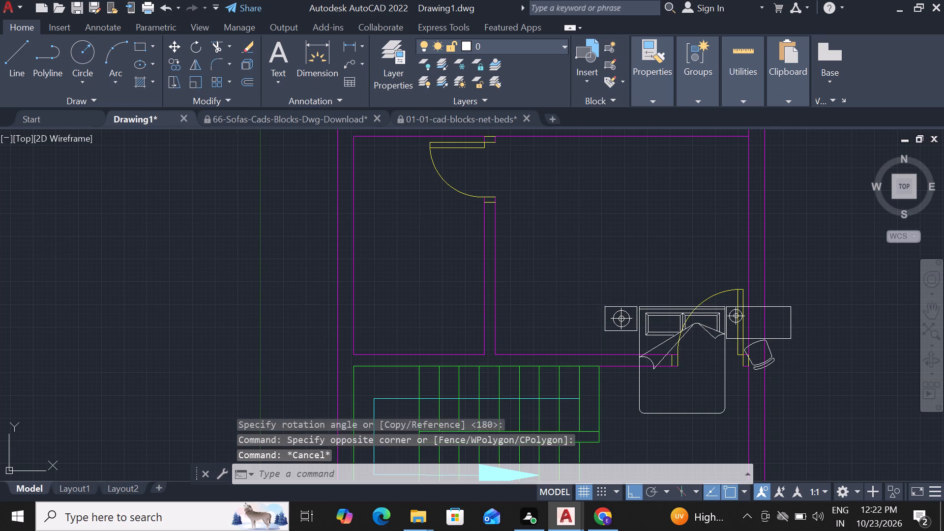
{"action": "type", "text": "M"}
{"action": "key", "text": "space"}
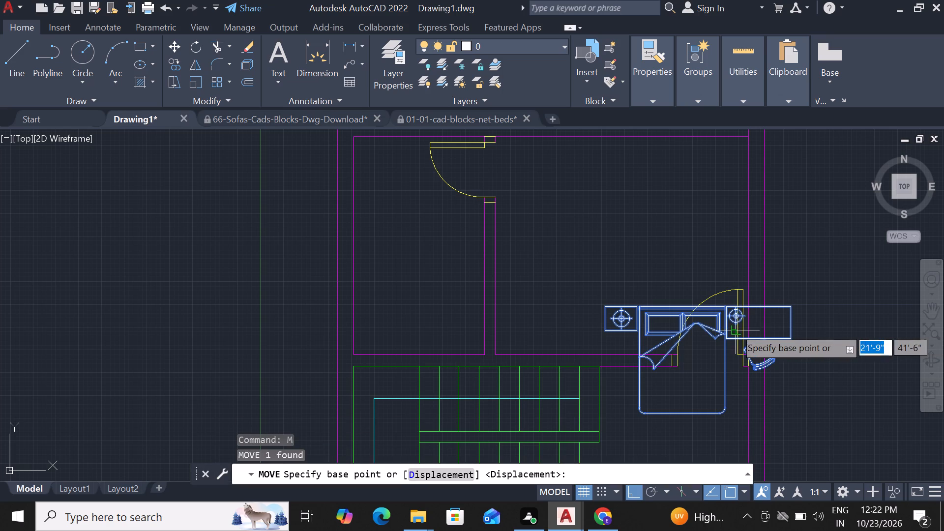
{"action": "left_click", "coordinate": [732, 329]}
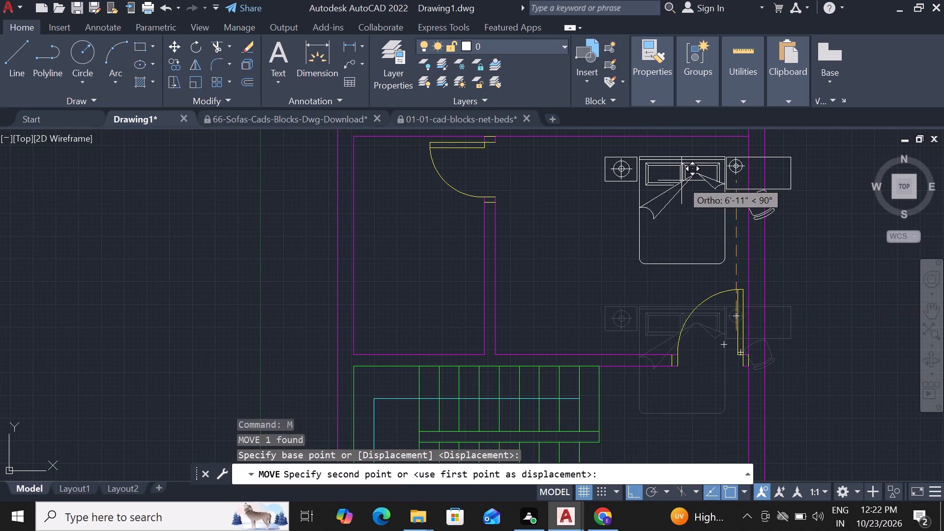
{"action": "left_click", "coordinate": [683, 177]}
Move the bed block about 3' left so its desk and chair lie inside the top room's right wall.
{"action": "left_click", "coordinate": [695, 173]}
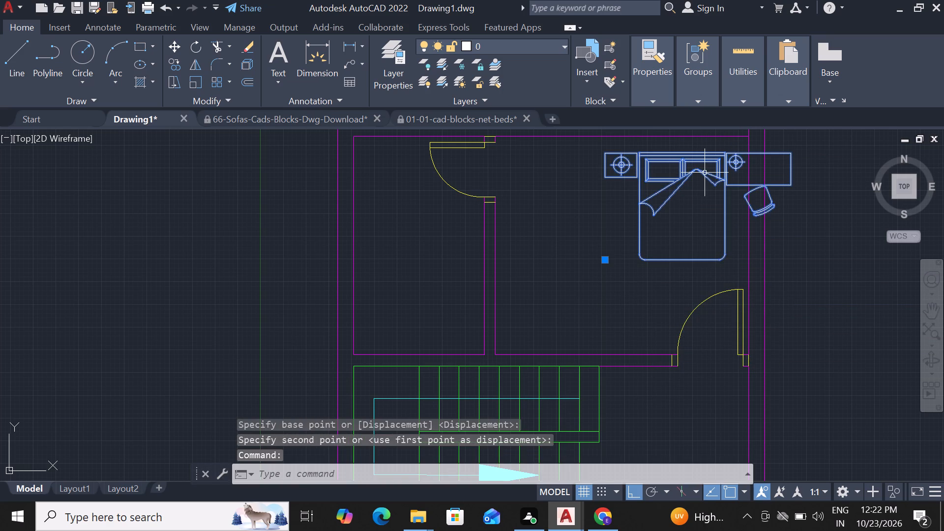
{"action": "type", "text": "M"}
{"action": "key", "text": "space"}
{"action": "left_click", "coordinate": [706, 173]}
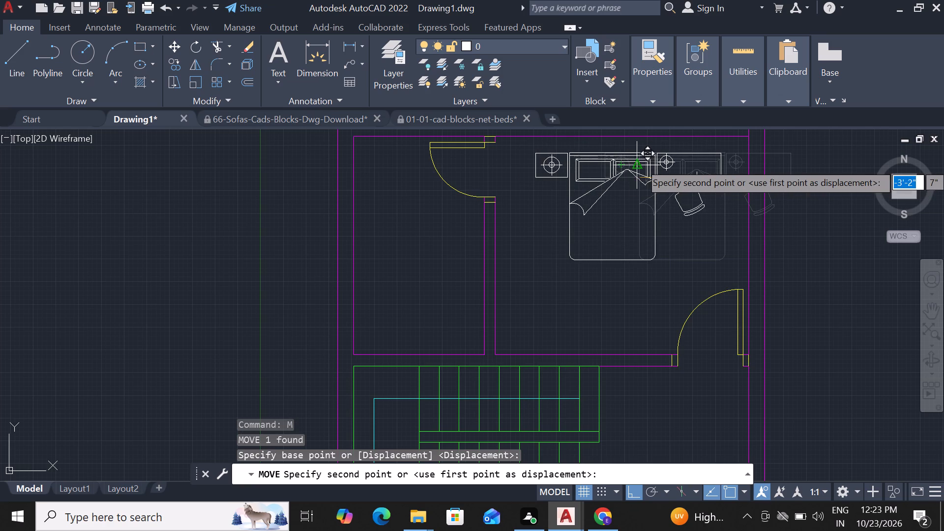
{"action": "left_click", "coordinate": [641, 163]}
Open the drawing in 01-10-cad-blocks-net-tables.zip from Chrome's download history as read-only.
{"action": "scroll", "coordinate": [670, 162], "scroll_direction": "down", "scroll_amount": 2}
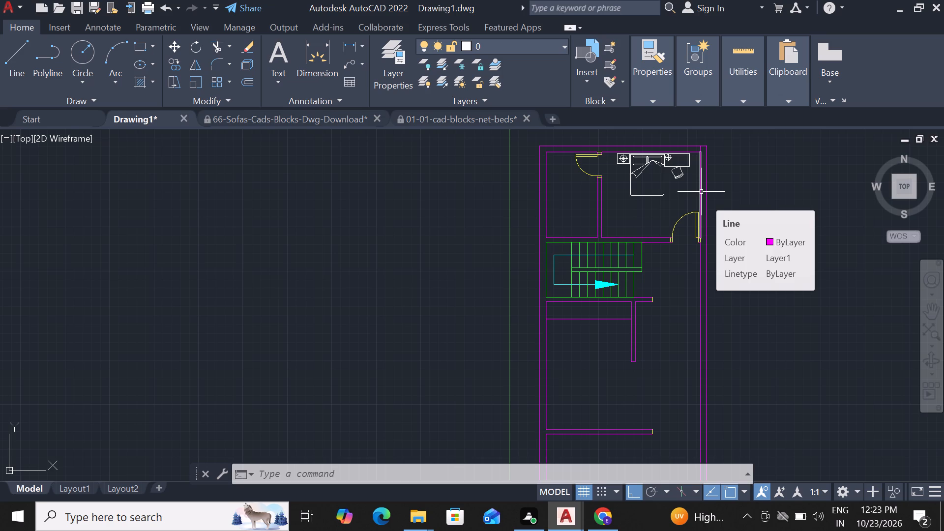
{"action": "scroll", "coordinate": [701, 191], "scroll_direction": "down", "scroll_amount": 1}
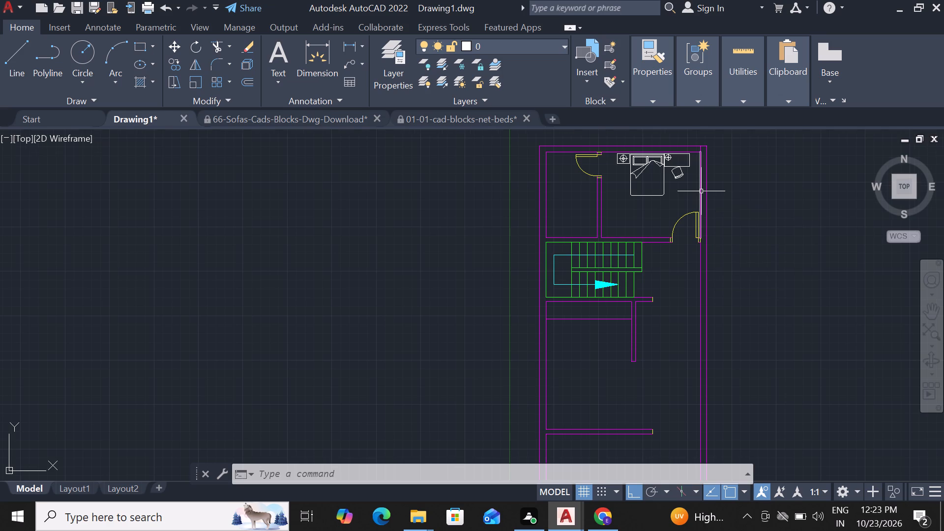
{"action": "scroll", "coordinate": [701, 191], "scroll_direction": "down", "scroll_amount": 1}
{"action": "scroll", "coordinate": [726, 233], "scroll_direction": "up", "scroll_amount": 2}
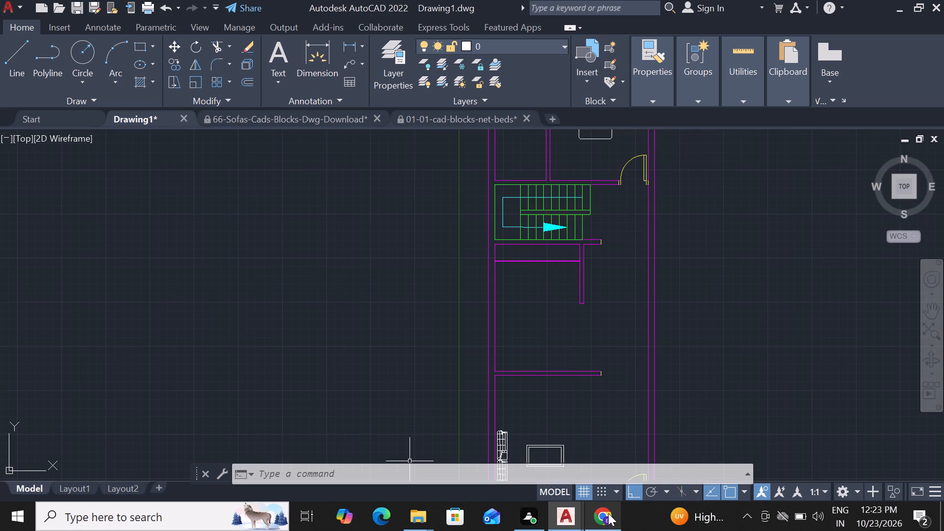
{"action": "left_click", "coordinate": [599, 465]}
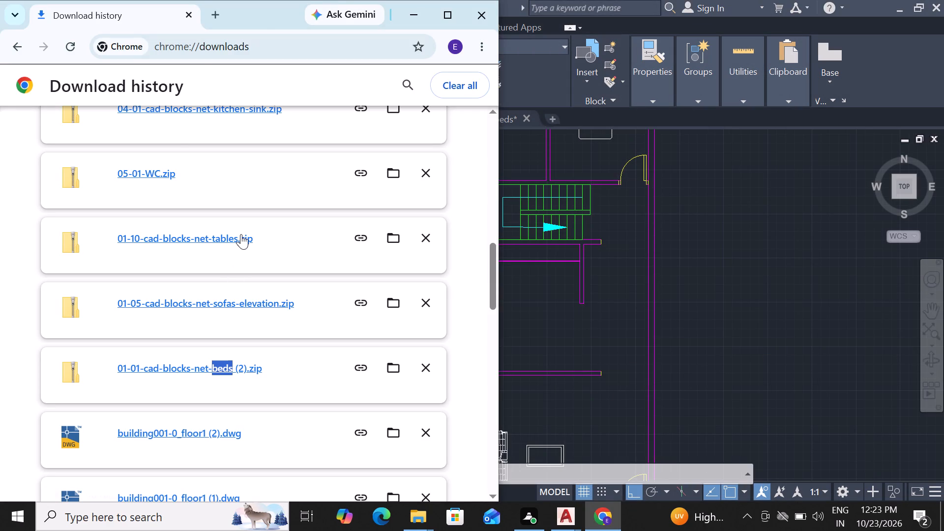
{"action": "left_click", "coordinate": [223, 235]}
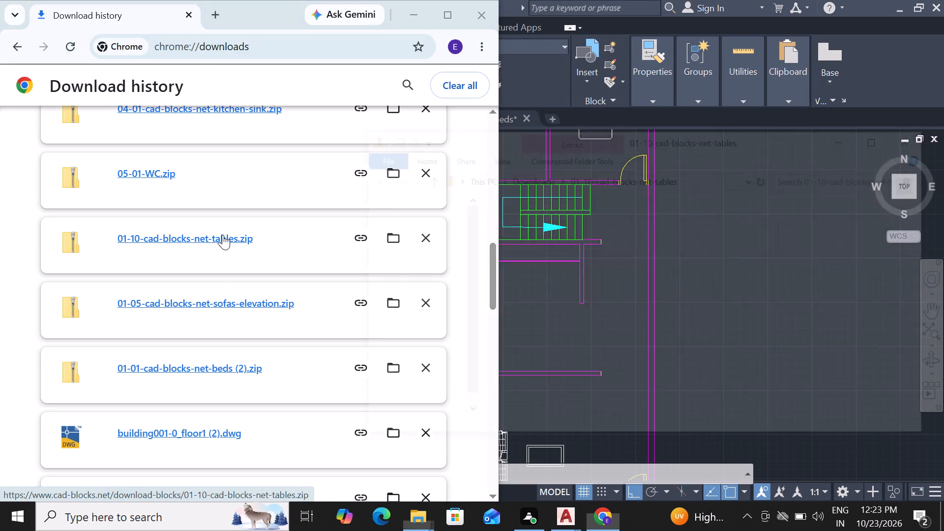
{"action": "double_click", "coordinate": [493, 223]}
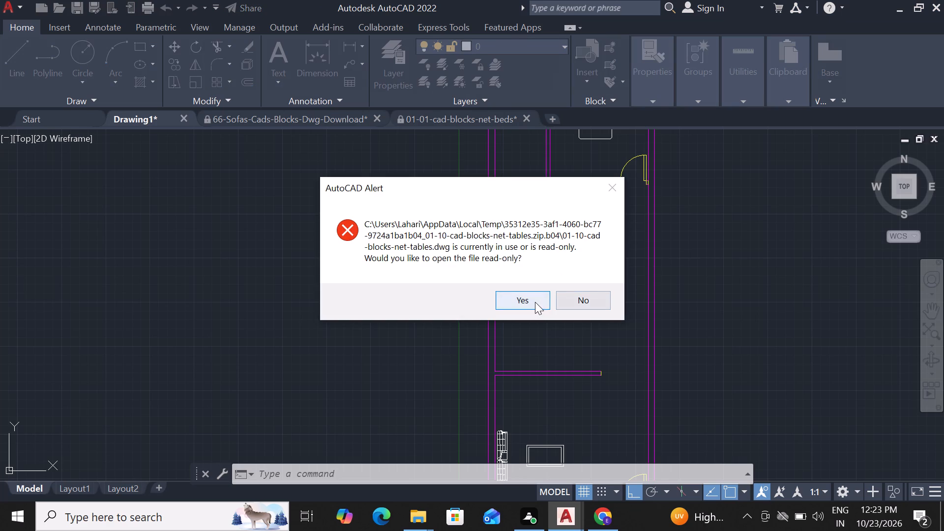
{"action": "left_click", "coordinate": [534, 302]}
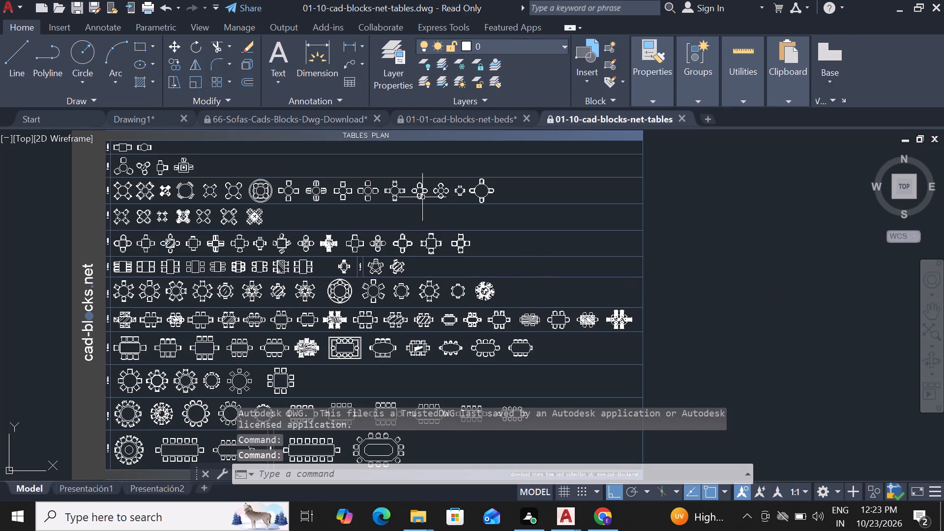
Copy the round table with four square chairs from the four-seat row and paste it into Drawing1 near the plan's middle room.
{"action": "left_click", "coordinate": [293, 197]}
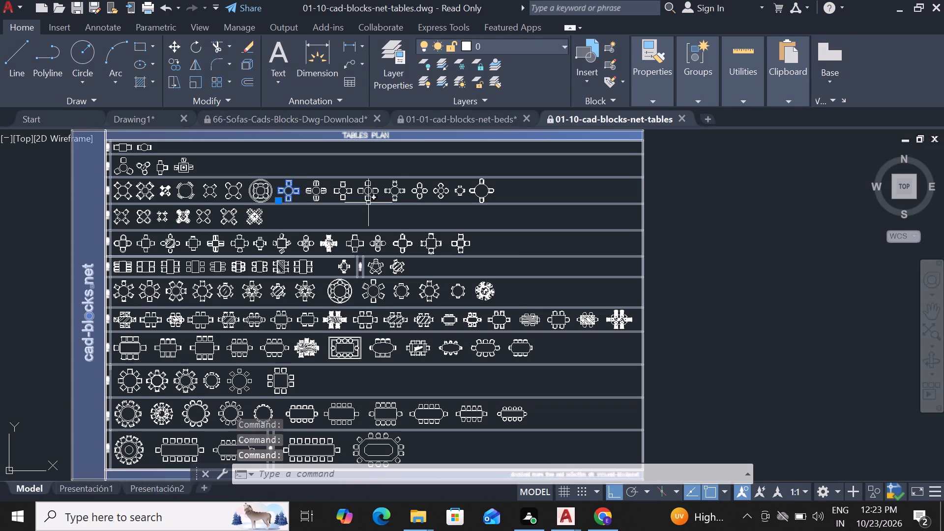
{"action": "key", "text": "ctrl+c"}
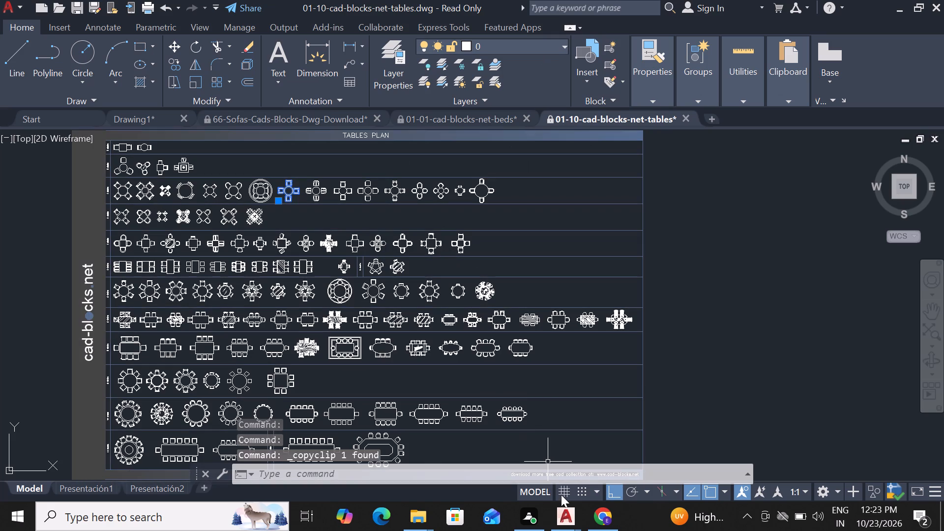
{"action": "left_click", "coordinate": [566, 512]}
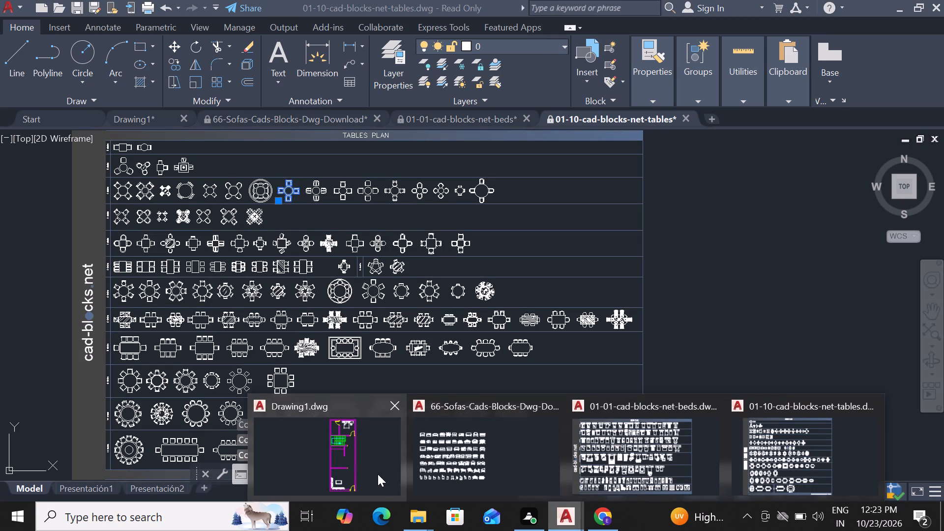
{"action": "left_click", "coordinate": [378, 474]}
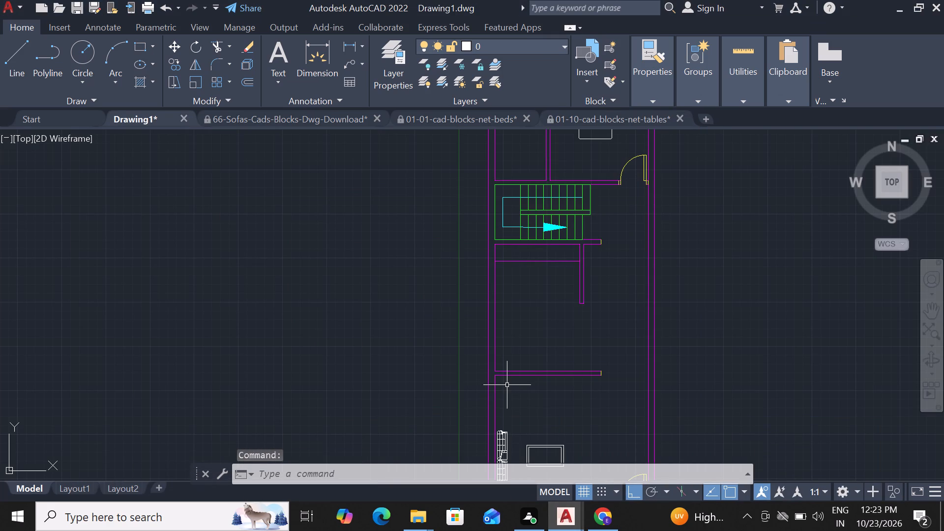
{"action": "key", "text": "ctrl+v"}
{"action": "left_click", "coordinate": [513, 364]}
Scale the pasted round table block down freehand from a base point on the table's lower edge.
{"action": "scroll", "coordinate": [639, 317], "scroll_direction": "down", "scroll_amount": 4}
{"action": "left_click", "coordinate": [743, 251]}
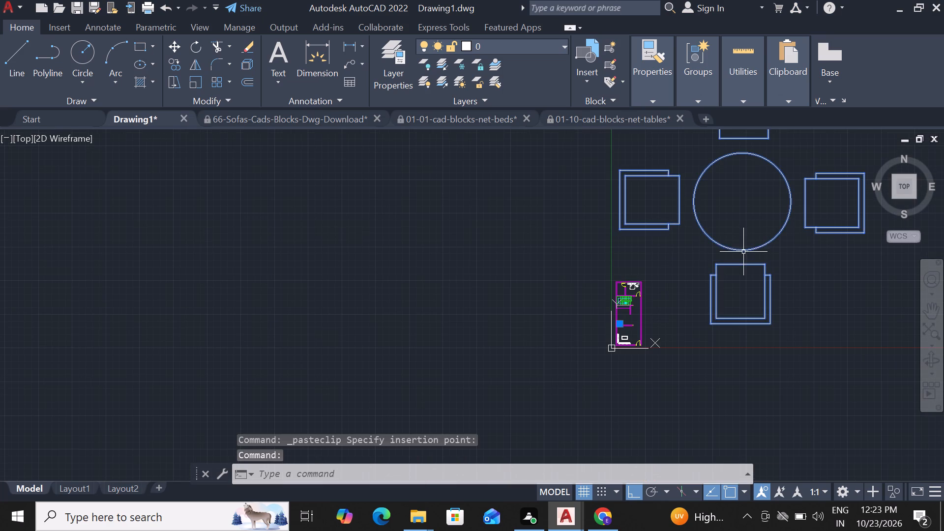
{"action": "type", "text": "SC"}
{"action": "key", "text": "space"}
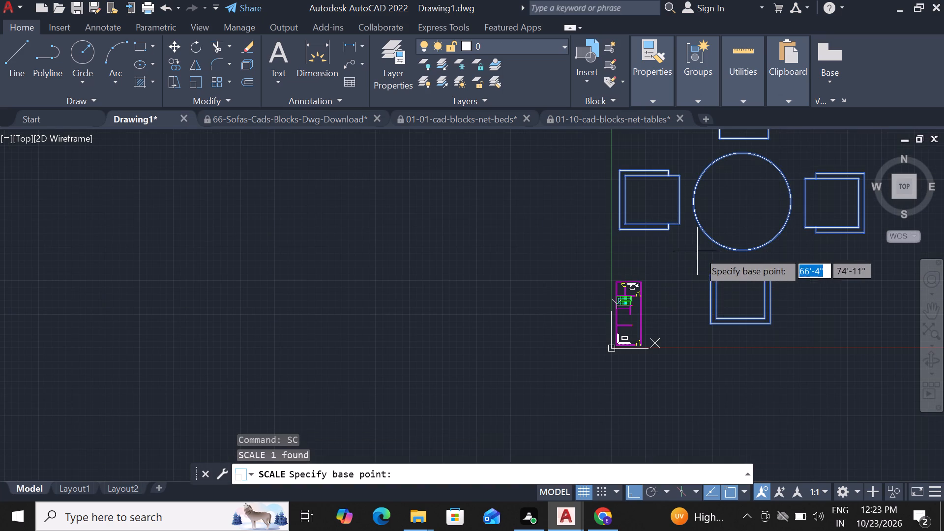
{"action": "left_click", "coordinate": [715, 242]}
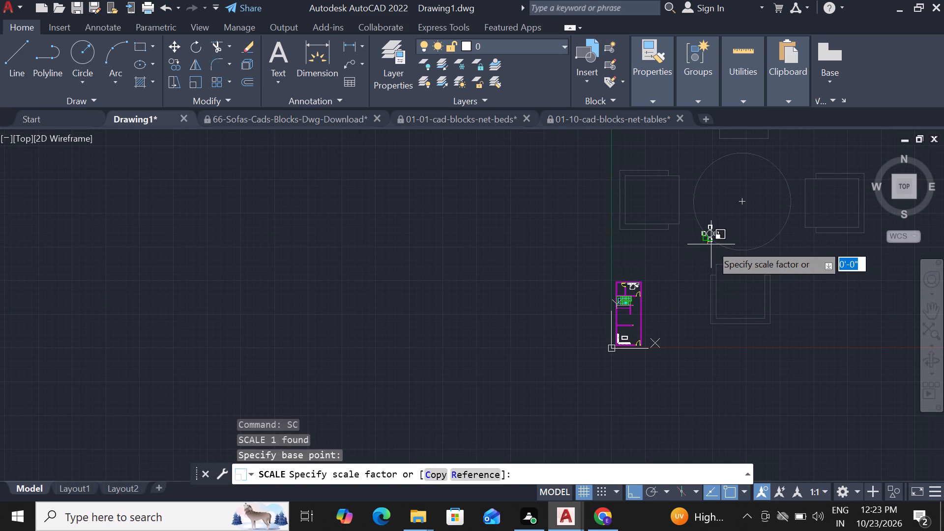
{"action": "left_click", "coordinate": [715, 240]}
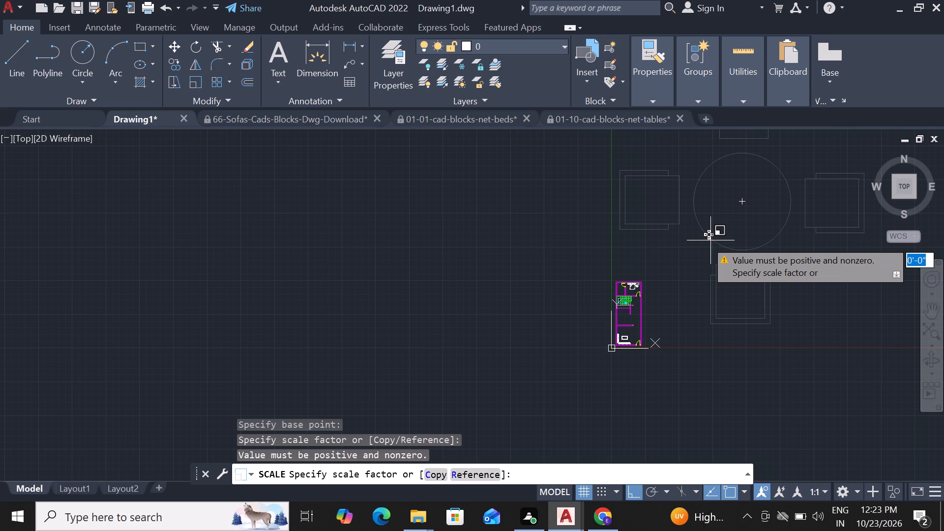
{"action": "left_click", "coordinate": [706, 240]}
{"action": "left_click", "coordinate": [714, 232]}
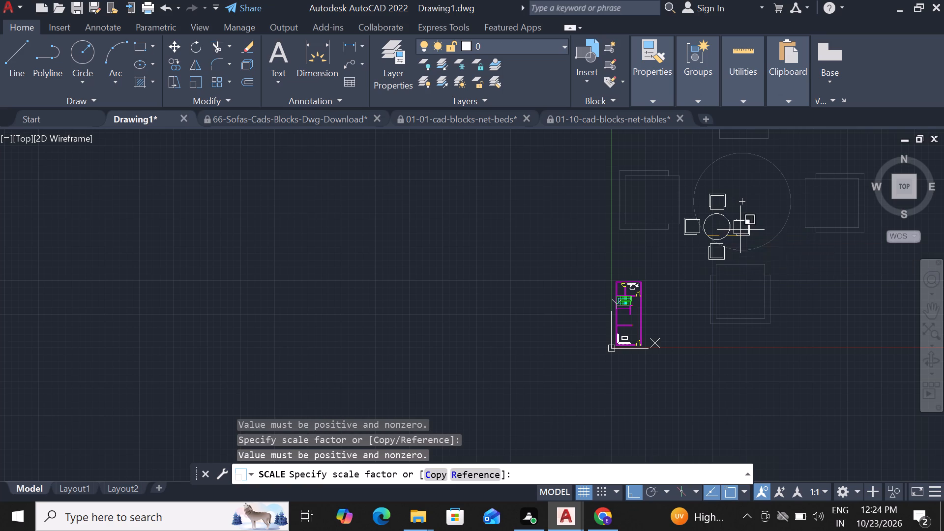
{"action": "left_click", "coordinate": [740, 229]}
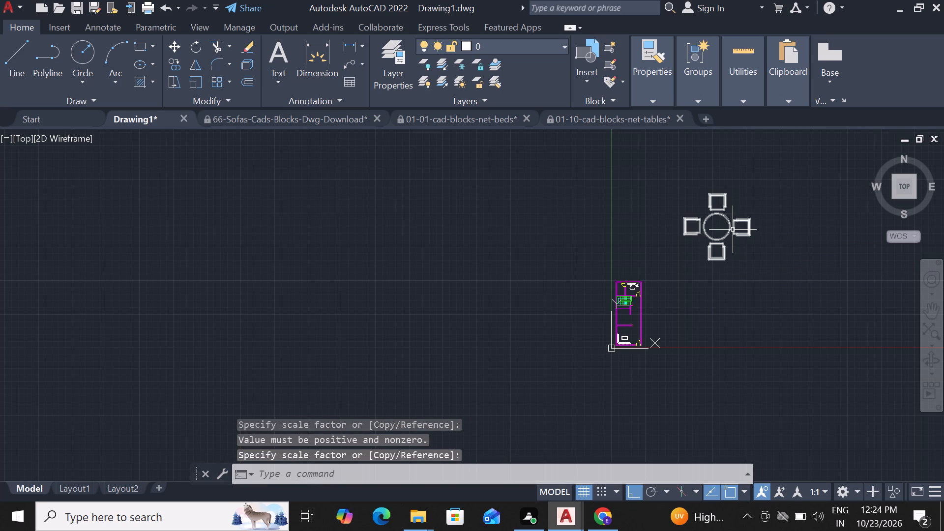
Move the reduced table block straight down, level with the plan on its right side.
{"action": "left_click", "coordinate": [733, 230]}
{"action": "type", "text": "M"}
{"action": "key", "text": "space"}
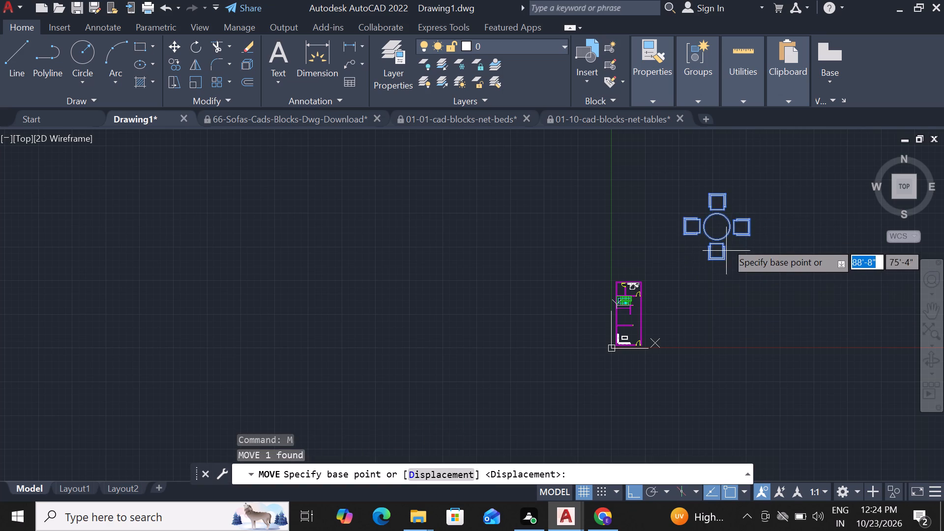
{"action": "left_click", "coordinate": [726, 238]}
{"action": "scroll", "coordinate": [670, 320], "scroll_direction": "up", "scroll_amount": 2}
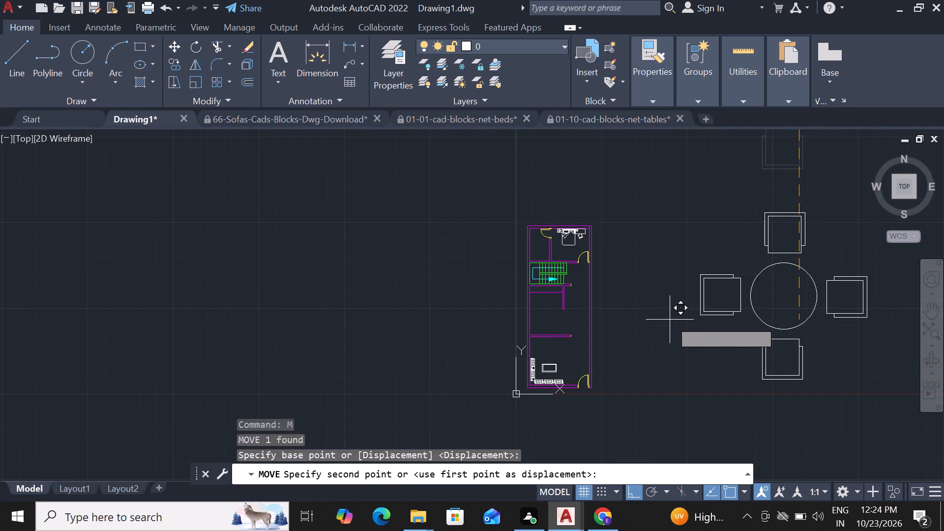
{"action": "left_click", "coordinate": [670, 319]}
Scale the table block down again freehand from a base point at its left chair.
{"action": "left_click", "coordinate": [709, 278]}
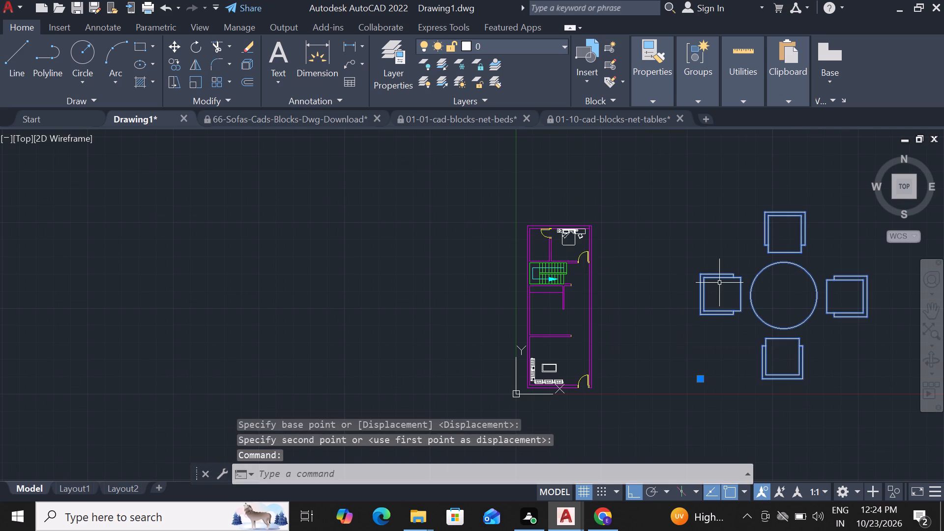
{"action": "type", "text": "SC"}
{"action": "key", "text": "space"}
{"action": "left_click", "coordinate": [712, 272]}
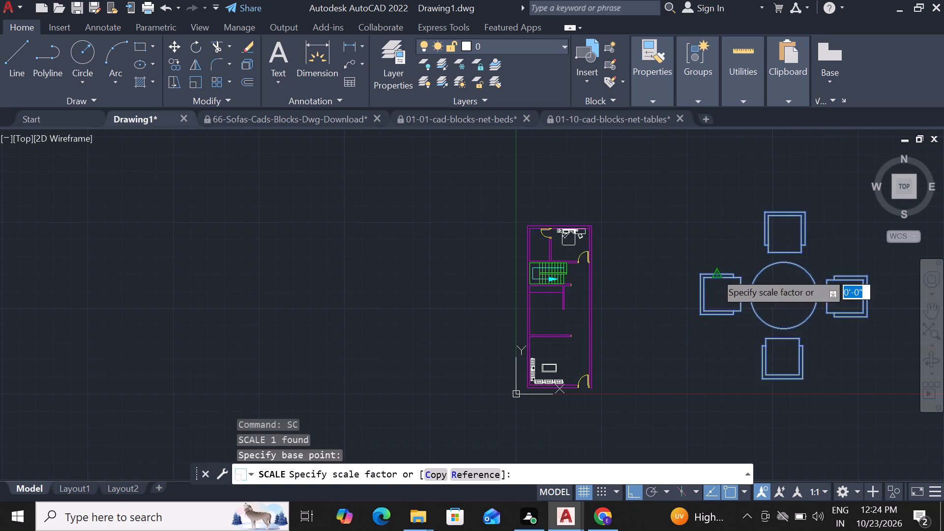
{"action": "left_click", "coordinate": [677, 295]}
Move the table block horizontally left into the plan, over the staircase and the wall below it.
{"action": "left_click", "coordinate": [745, 281]}
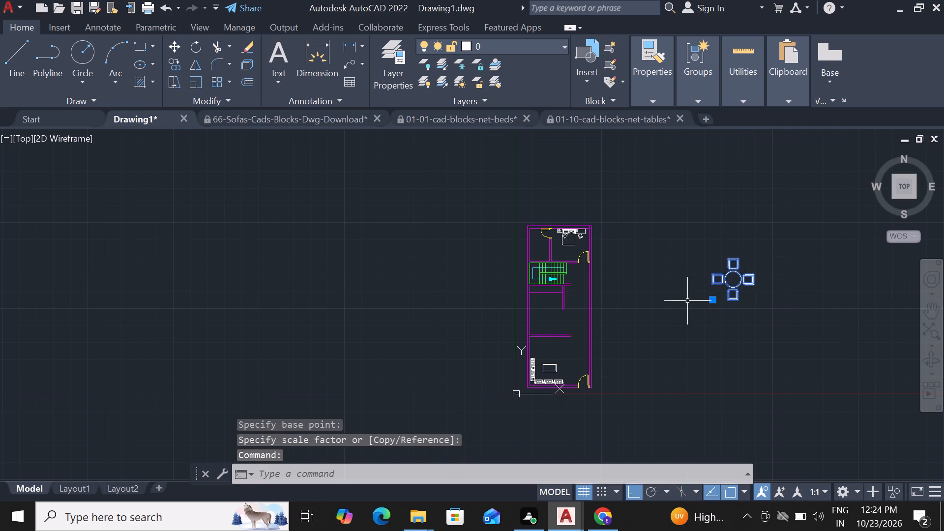
{"action": "type", "text": "M"}
{"action": "key", "text": "space"}
{"action": "left_click", "coordinate": [711, 284]}
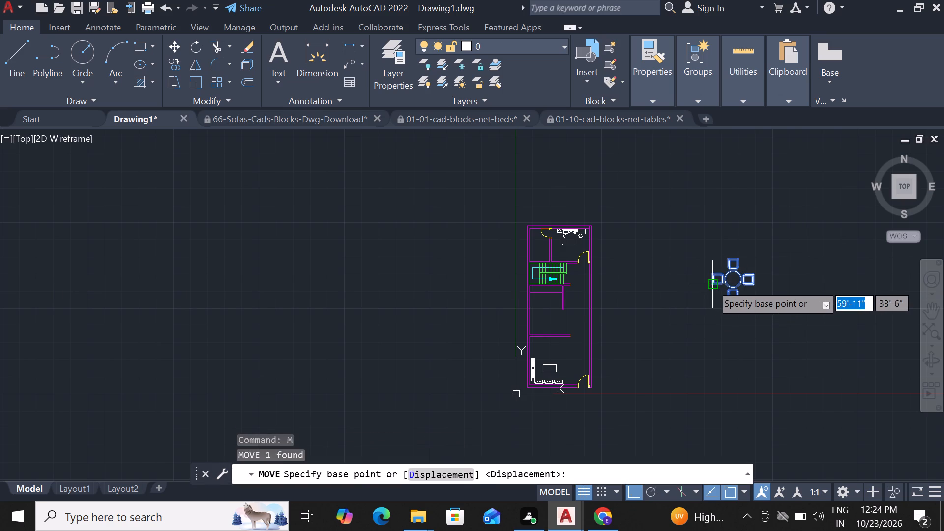
{"action": "scroll", "coordinate": [548, 321], "scroll_direction": "up", "scroll_amount": 3}
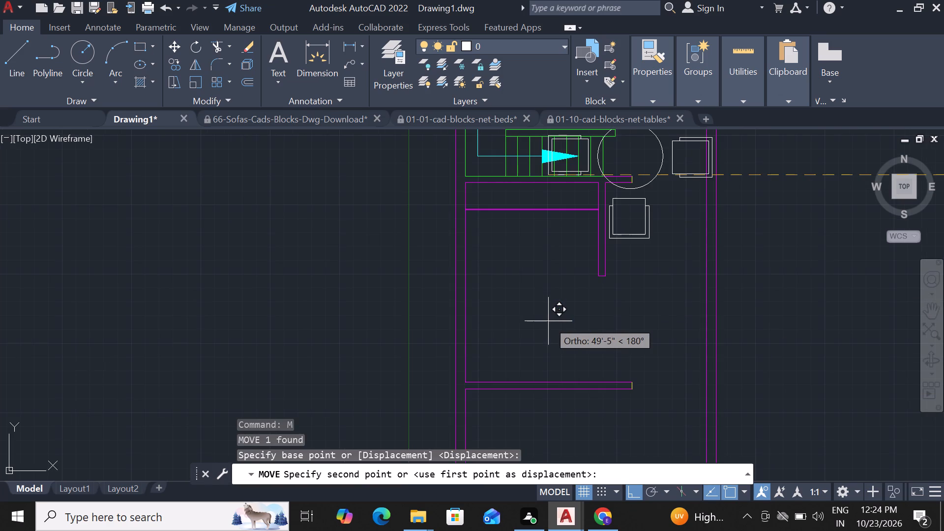
{"action": "left_click", "coordinate": [496, 318]}
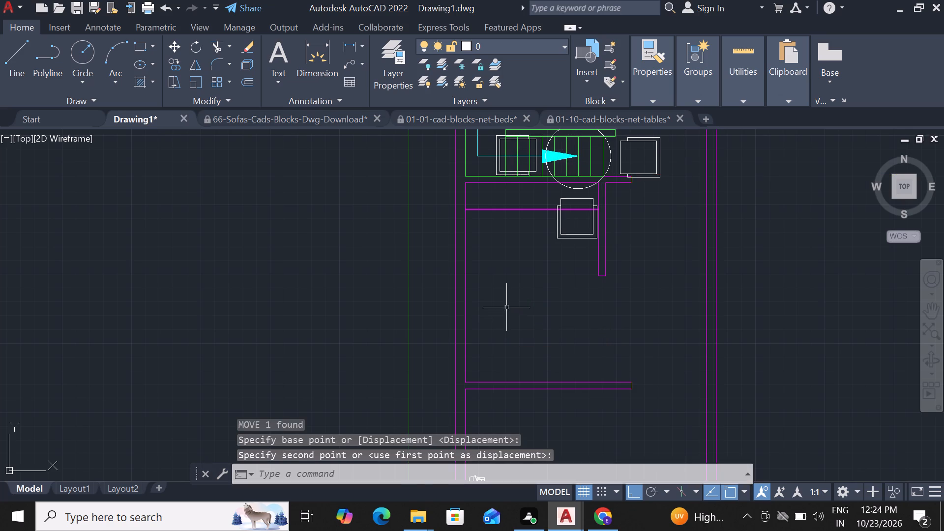
Scale the round table block down freehand from a base point at its lower chair, small enough for the room below the staircase.
{"action": "left_click", "coordinate": [589, 239]}
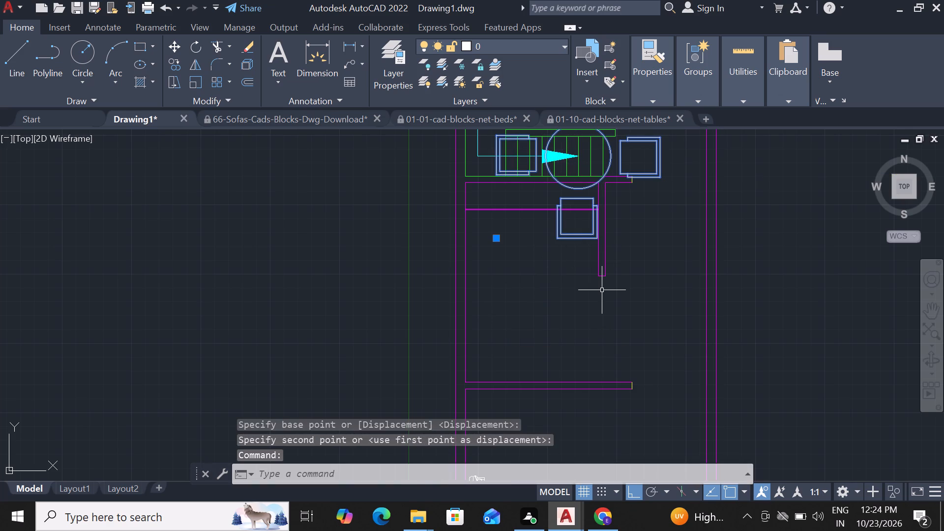
{"action": "key", "text": "s"}
{"action": "type", "text": "C"}
{"action": "key", "text": "space"}
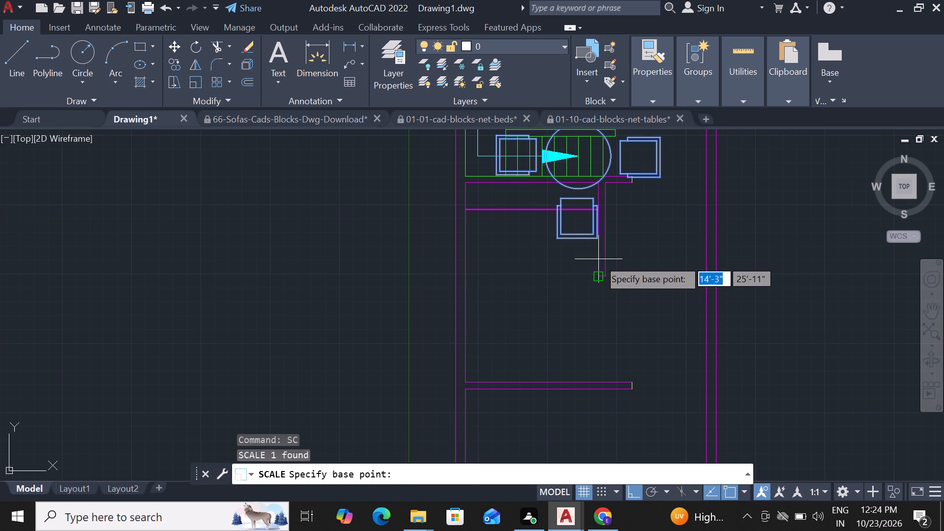
{"action": "left_click", "coordinate": [558, 235]}
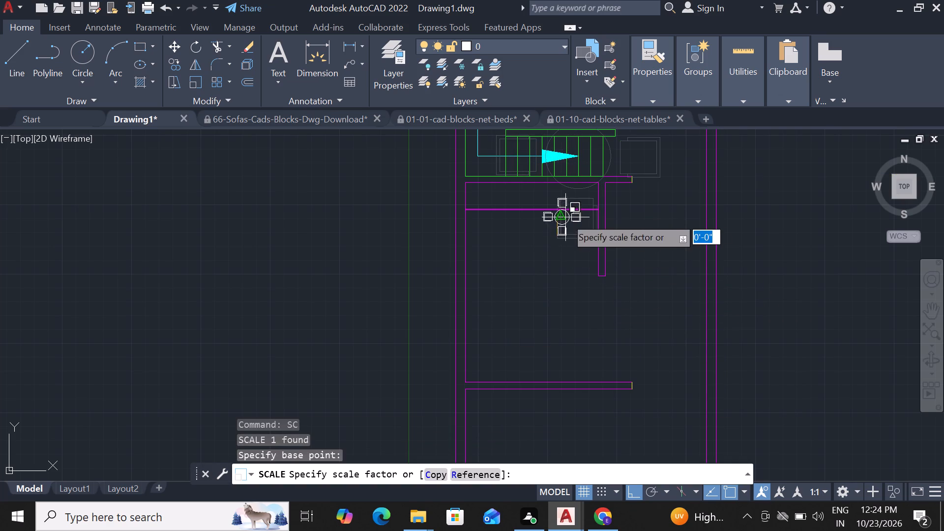
{"action": "left_click", "coordinate": [575, 217]}
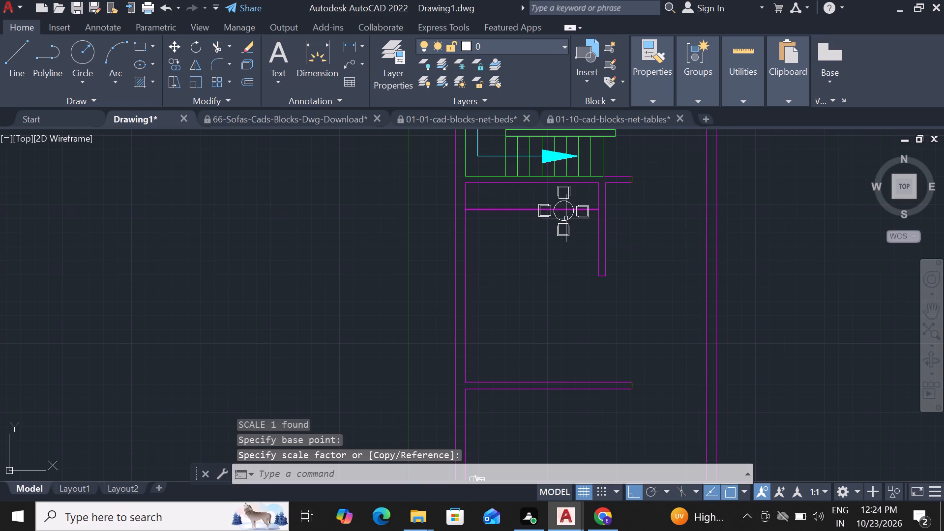
Move the reduced table block straight down about 7'-1" into the open area of the room below the staircase.
{"action": "left_click", "coordinate": [565, 218]}
{"action": "type", "text": "M"}
{"action": "key", "text": "space"}
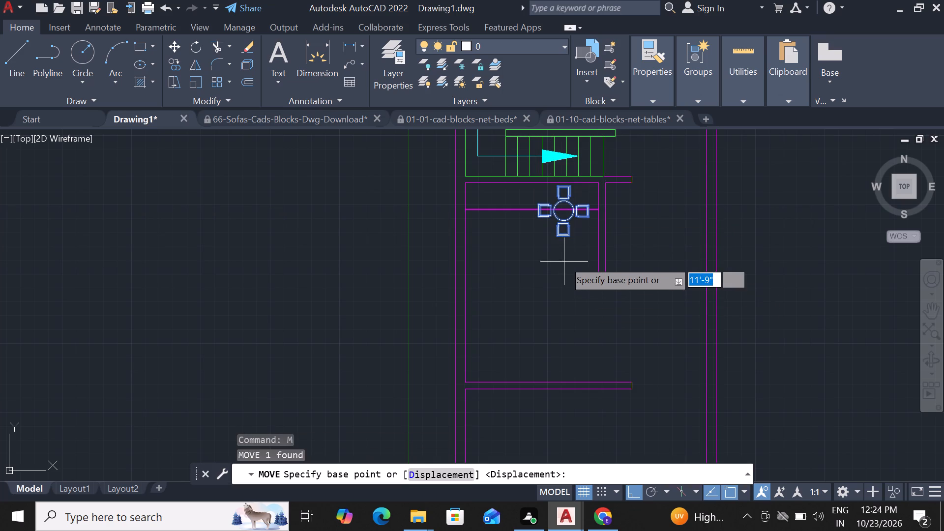
{"action": "left_click", "coordinate": [560, 231]}
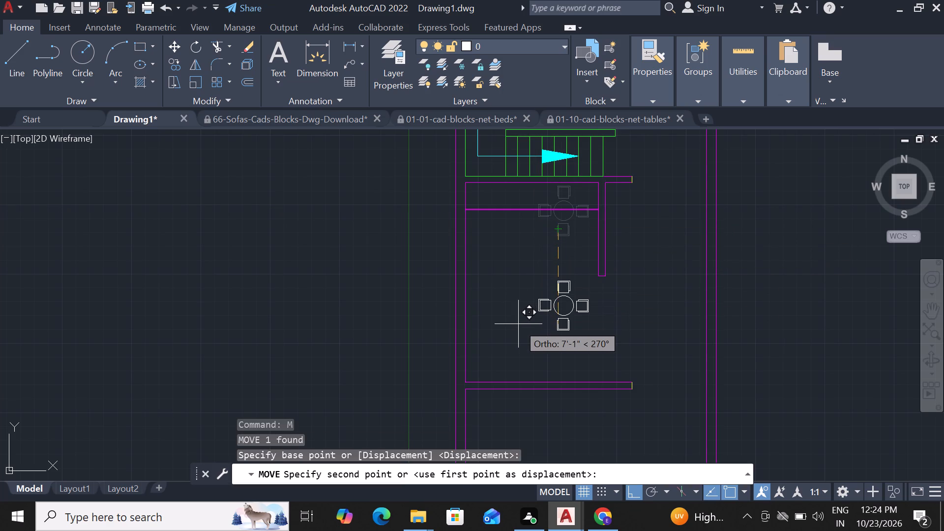
{"action": "left_click", "coordinate": [518, 324]}
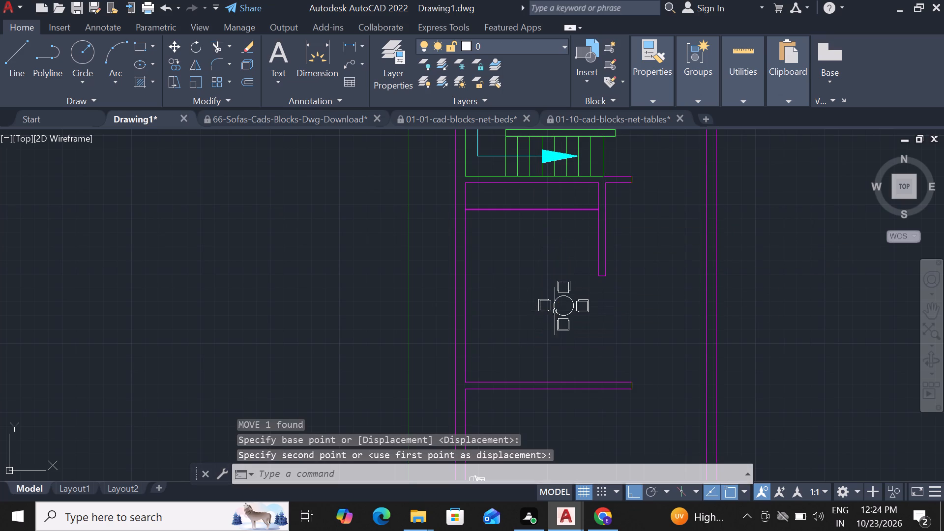
Move the table block horizontally left, closer to the room's left wall.
{"action": "left_click", "coordinate": [583, 304]}
{"action": "left_click", "coordinate": [583, 304]}
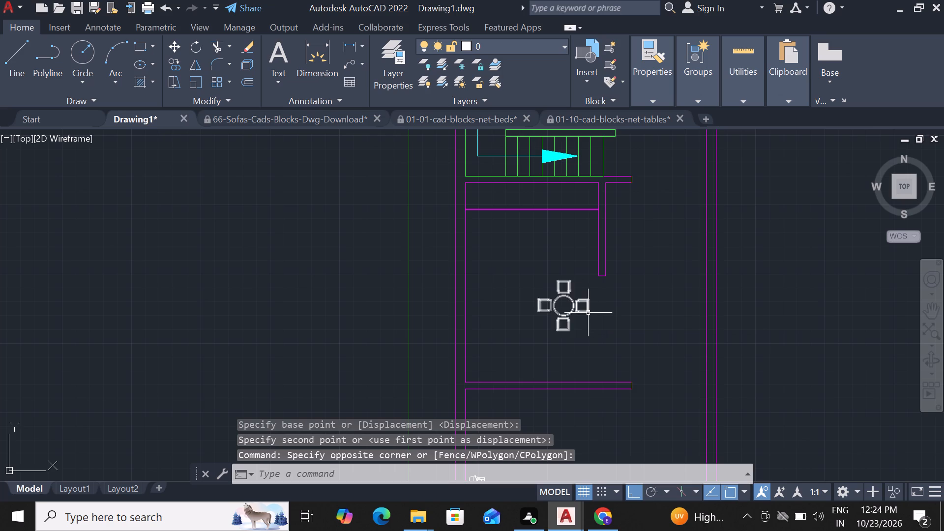
{"action": "left_click", "coordinate": [588, 313]}
{"action": "type", "text": "M"}
{"action": "key", "text": "space"}
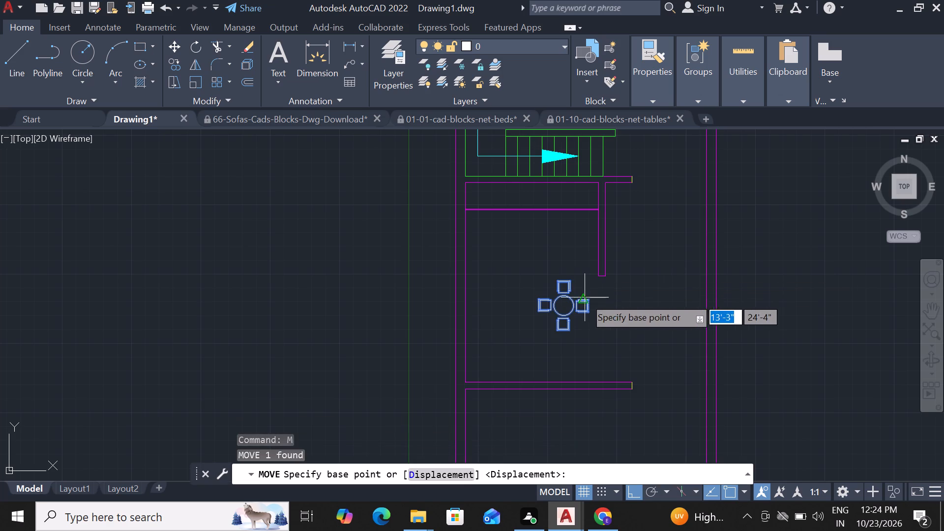
{"action": "left_click", "coordinate": [584, 302]}
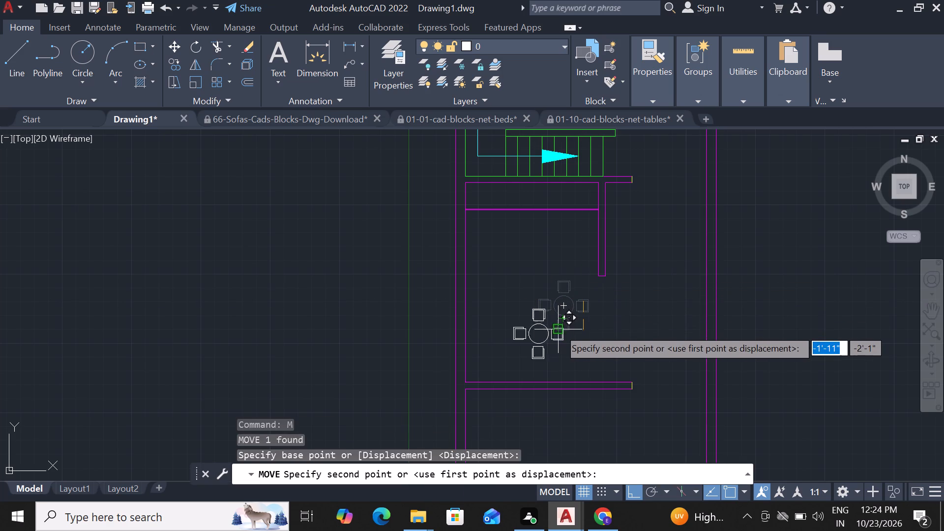
{"action": "left_click", "coordinate": [547, 337]}
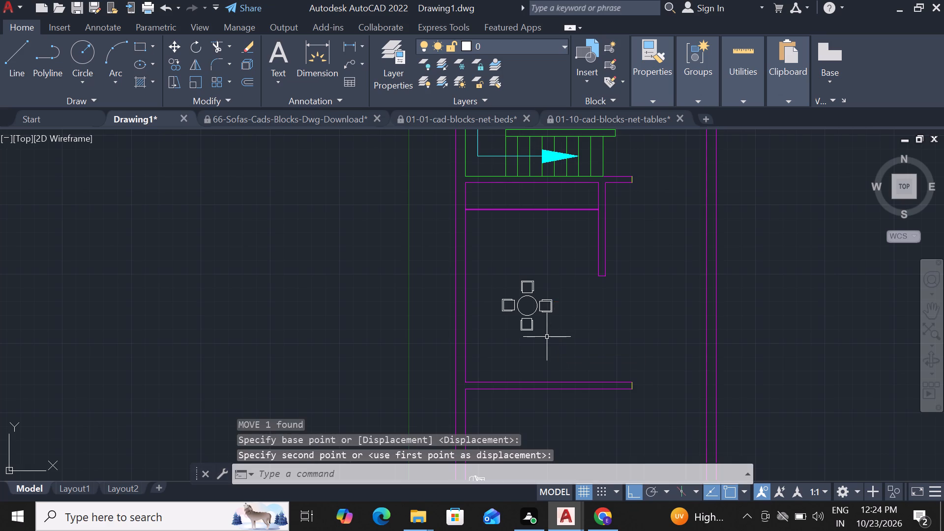
Move the table block straight down until it sits just above the room's lower wall.
{"action": "left_click", "coordinate": [524, 292]}
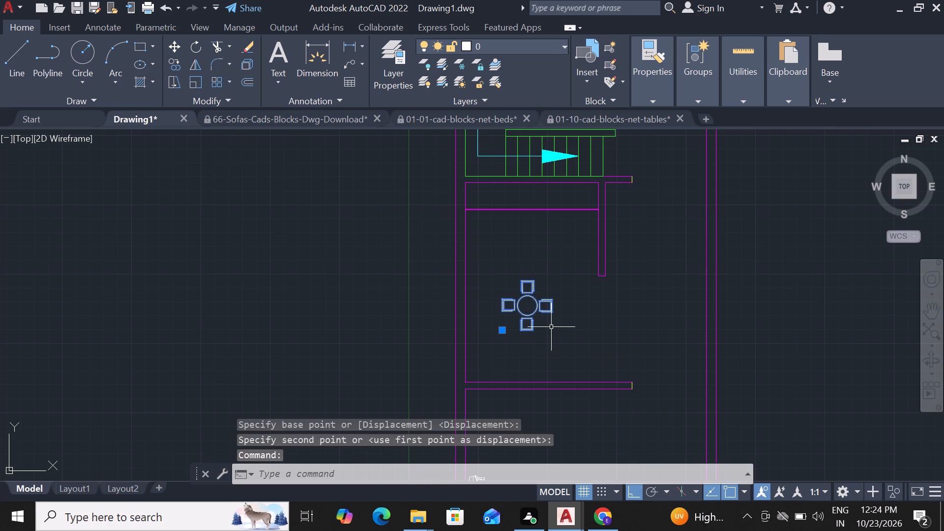
{"action": "type", "text": "M"}
{"action": "key", "text": "space"}
{"action": "left_click", "coordinate": [526, 296]}
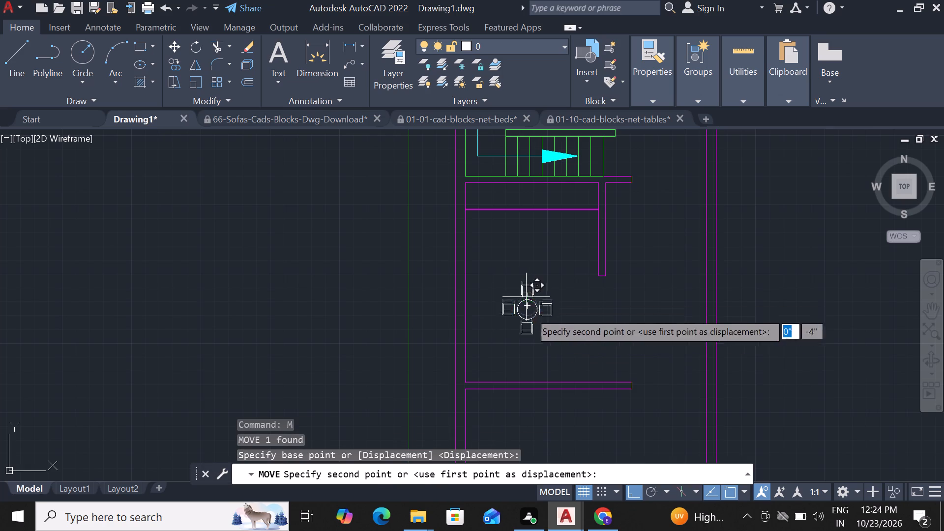
{"action": "left_click", "coordinate": [540, 329]}
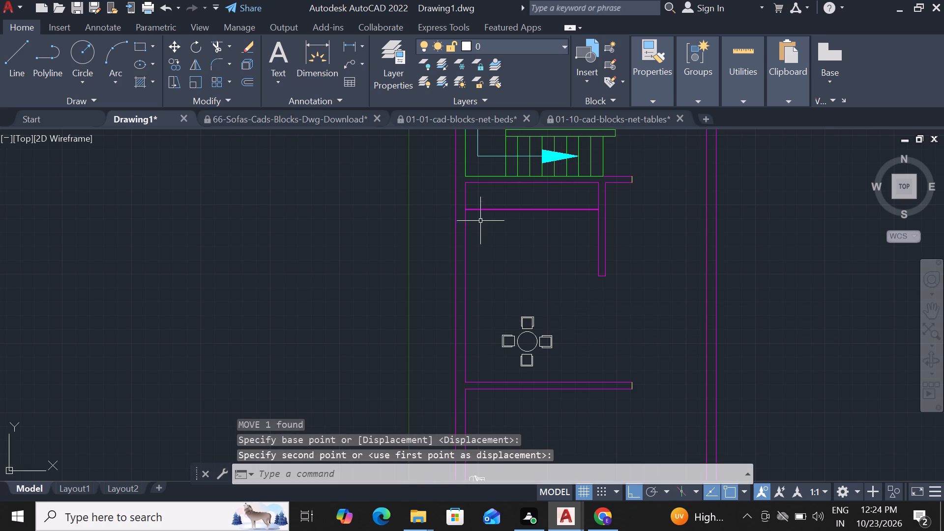
Open the 04-01-cad-blocks-net-kitchen-sink drawing from the downloaded zip in Chrome's download history as read-only.
{"action": "scroll", "coordinate": [688, 105], "scroll_direction": "down", "scroll_amount": 1}
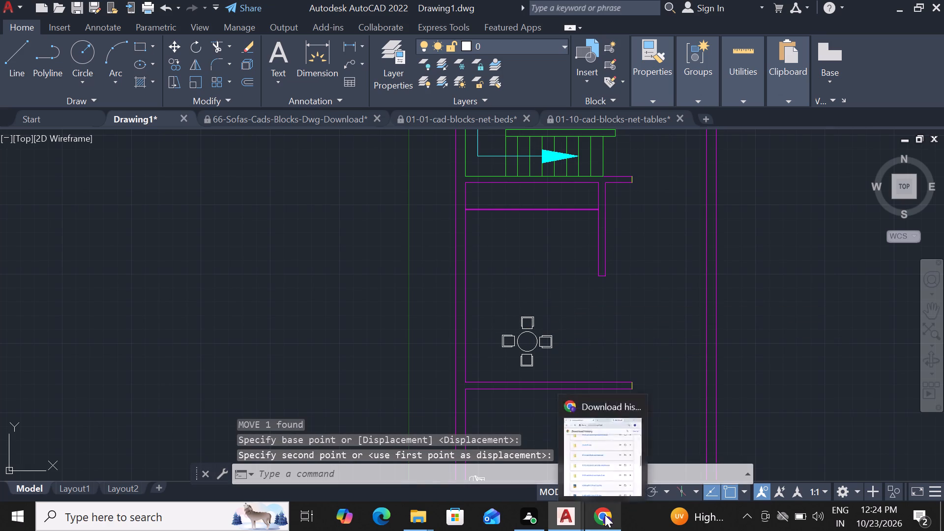
{"action": "left_click", "coordinate": [614, 471]}
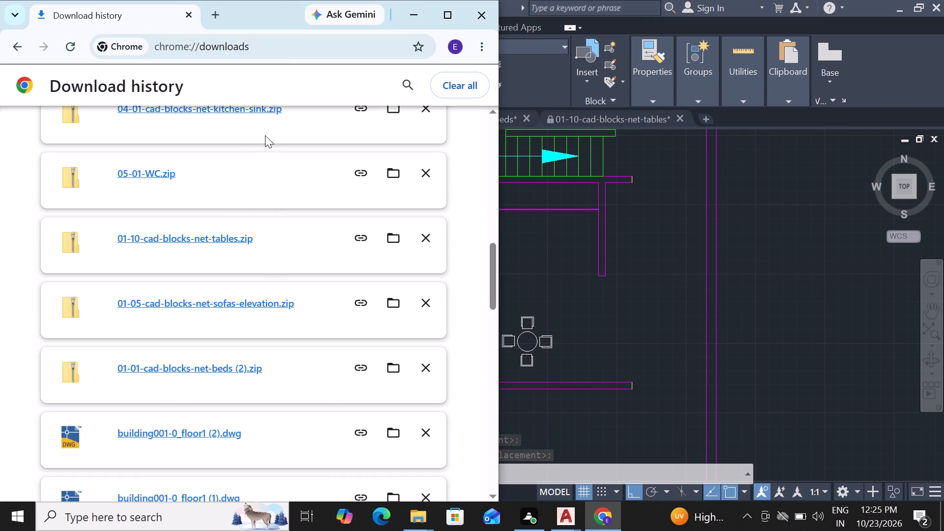
{"action": "left_click", "coordinate": [266, 95]}
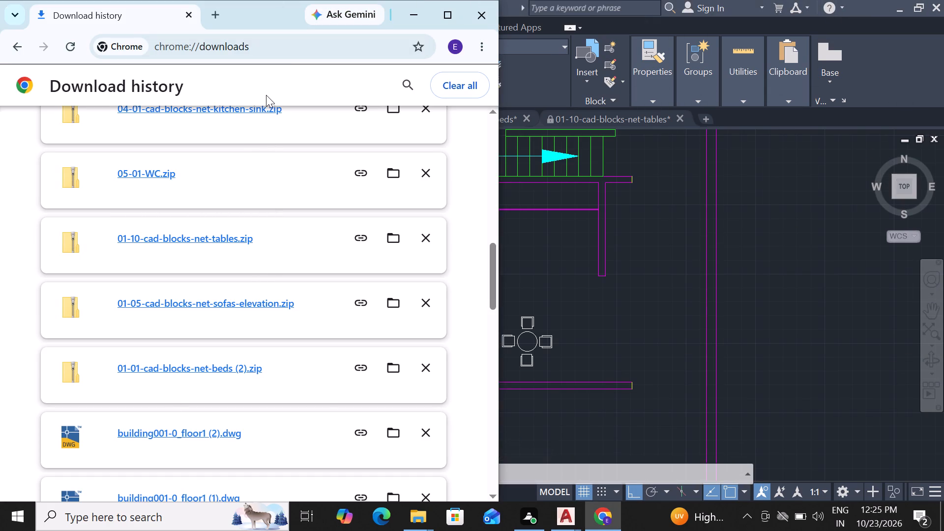
{"action": "left_click", "coordinate": [284, 109]}
{"action": "double_click", "coordinate": [244, 110]}
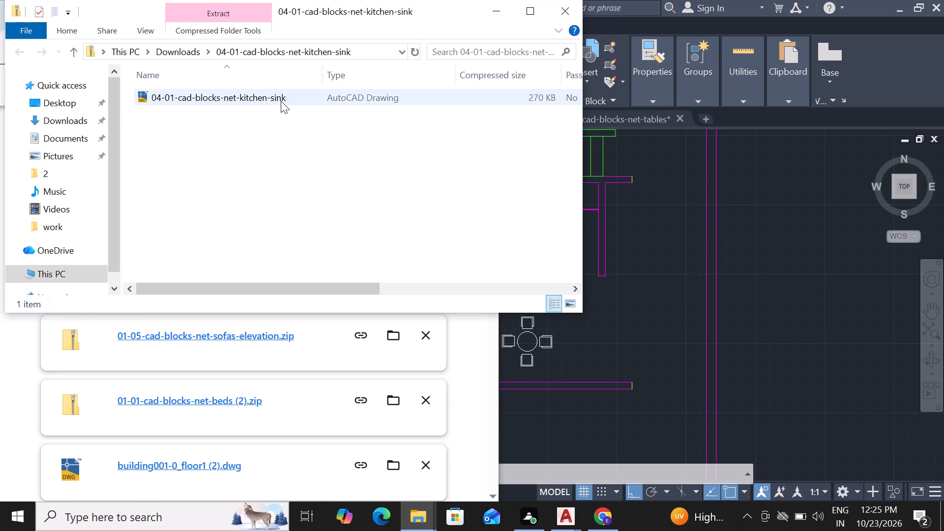
{"action": "double_click", "coordinate": [284, 100]}
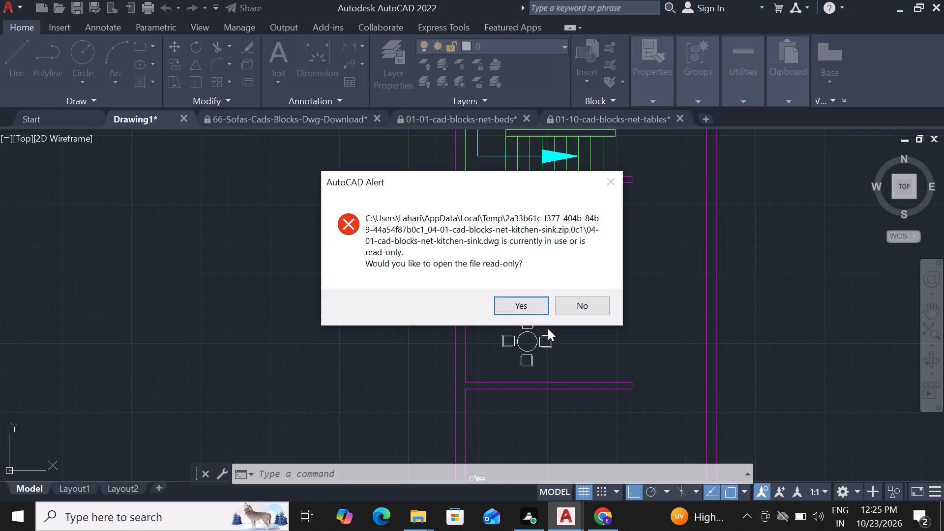
{"action": "left_click", "coordinate": [514, 314]}
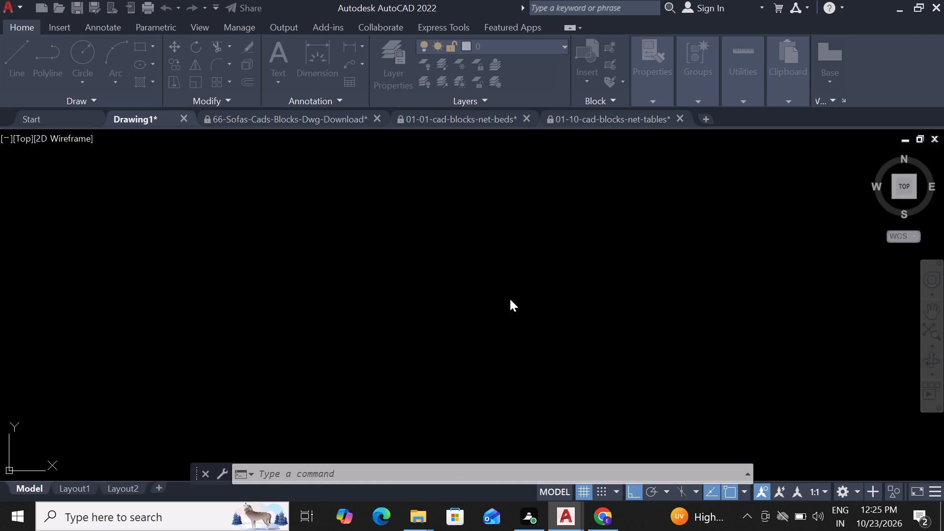
{"action": "scroll", "coordinate": [512, 302], "scroll_direction": "up", "scroll_amount": 1}
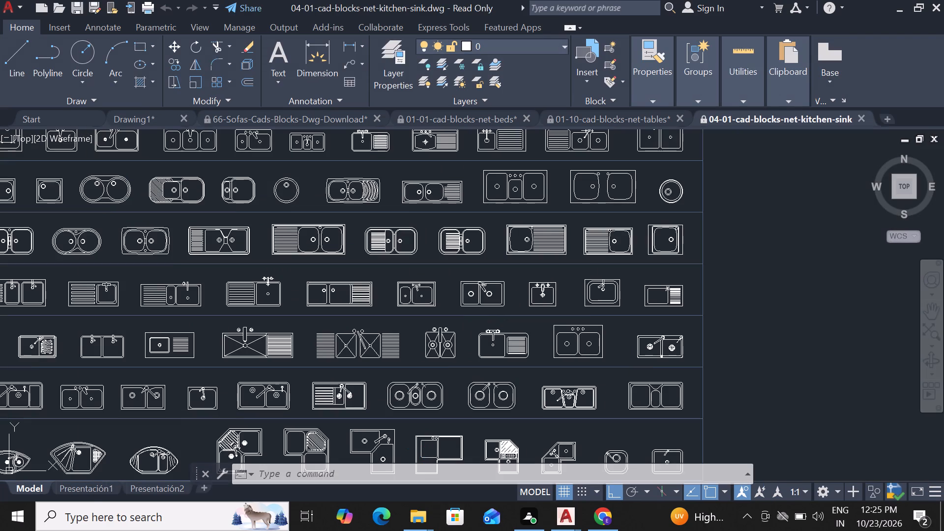
Copy the rounded double-bowl sink with drainer from the kitchen sink drawing and paste it into Drawing1 near the dining table.
{"action": "left_click", "coordinate": [402, 236]}
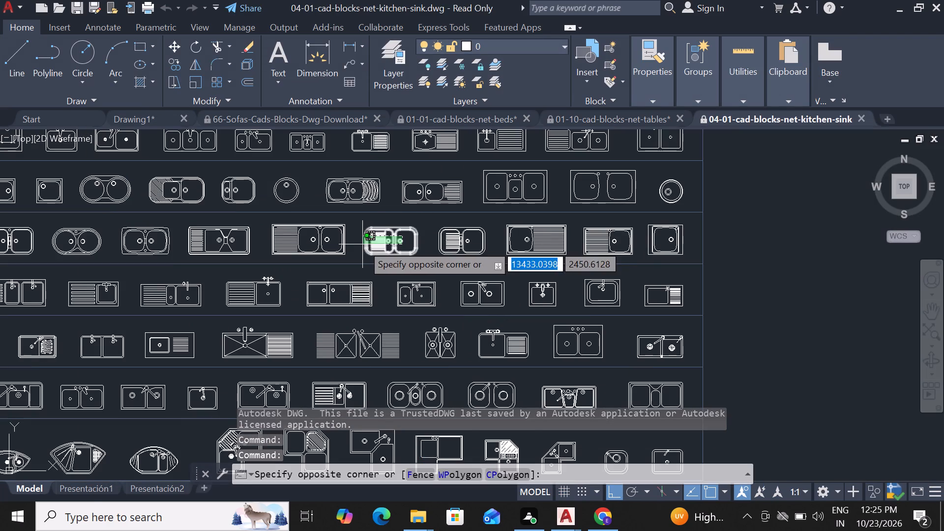
{"action": "left_click", "coordinate": [362, 244]}
{"action": "key", "text": "ctrl+c"}
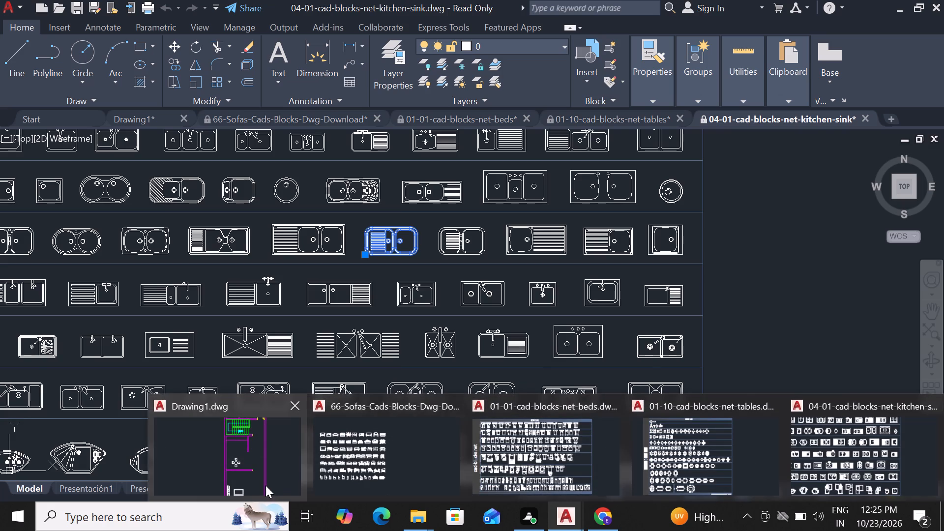
{"action": "left_click", "coordinate": [263, 480]}
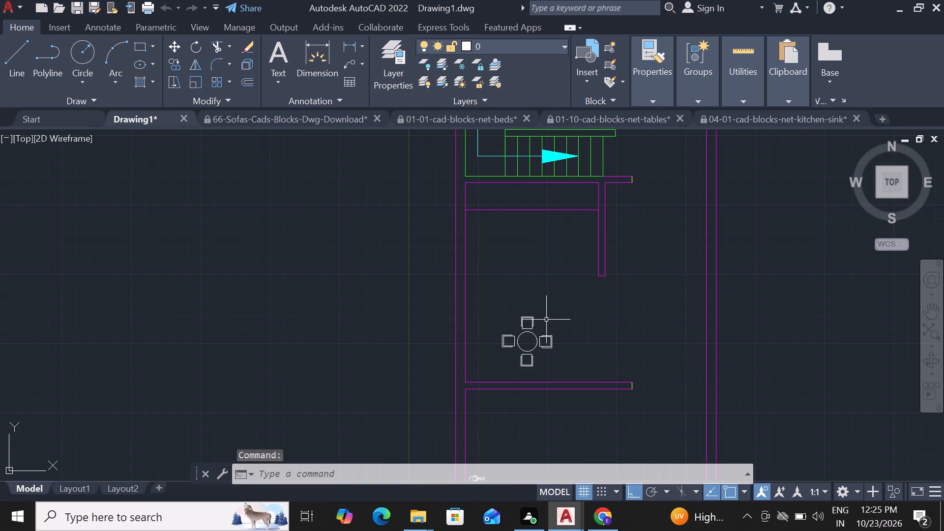
{"action": "key", "text": "ctrl+v"}
{"action": "left_click", "coordinate": [547, 320]}
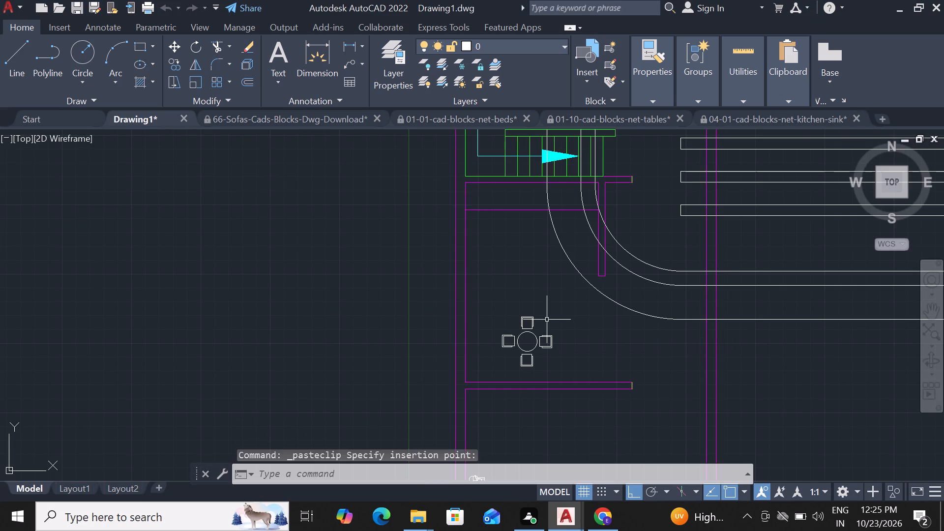
Scale the pasted sink block down freehand from a base point on its lower-left curved edge.
{"action": "left_click", "coordinate": [664, 285]}
{"action": "type", "text": "SC"}
{"action": "key", "text": "space"}
{"action": "left_click", "coordinate": [619, 303]}
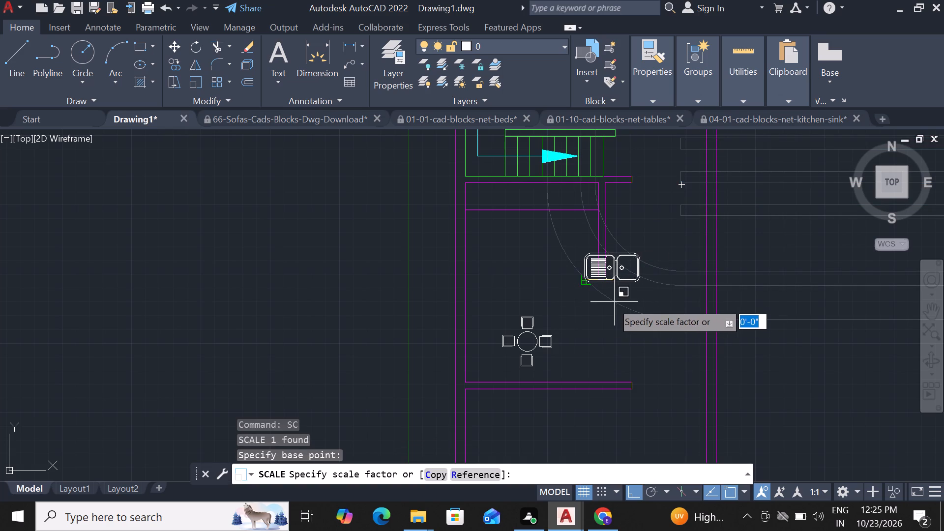
{"action": "left_click", "coordinate": [595, 271]}
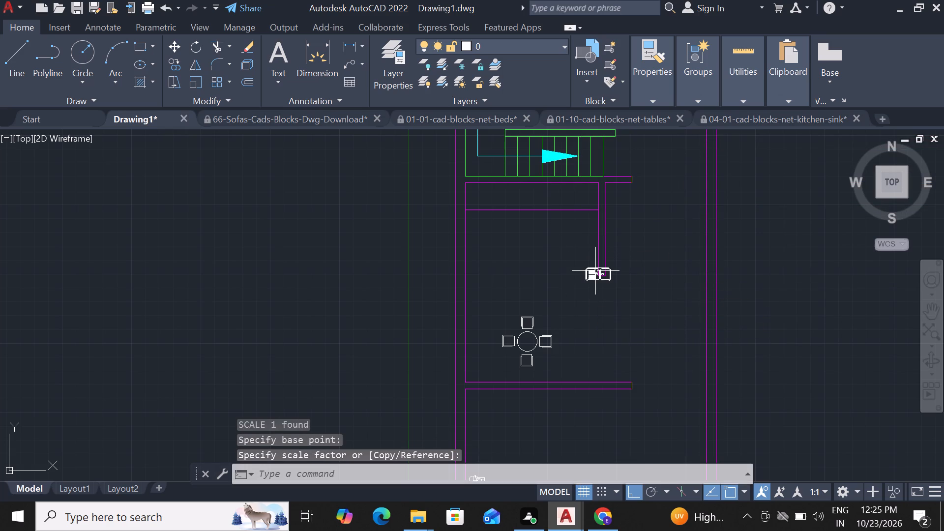
Move the sink block straight up about 5'-9", level with the counter strip below the staircase.
{"action": "scroll", "coordinate": [595, 271], "scroll_direction": "up", "scroll_amount": 2}
{"action": "left_click", "coordinate": [589, 271]}
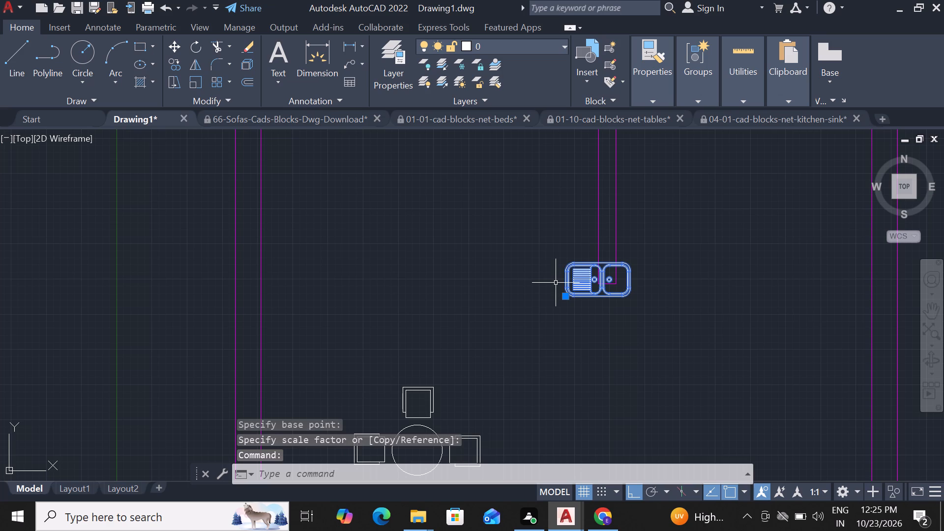
{"action": "type", "text": "M"}
{"action": "key", "text": "space"}
{"action": "left_click", "coordinate": [592, 277]}
{"action": "scroll", "coordinate": [516, 285], "scroll_direction": "down", "scroll_amount": 1}
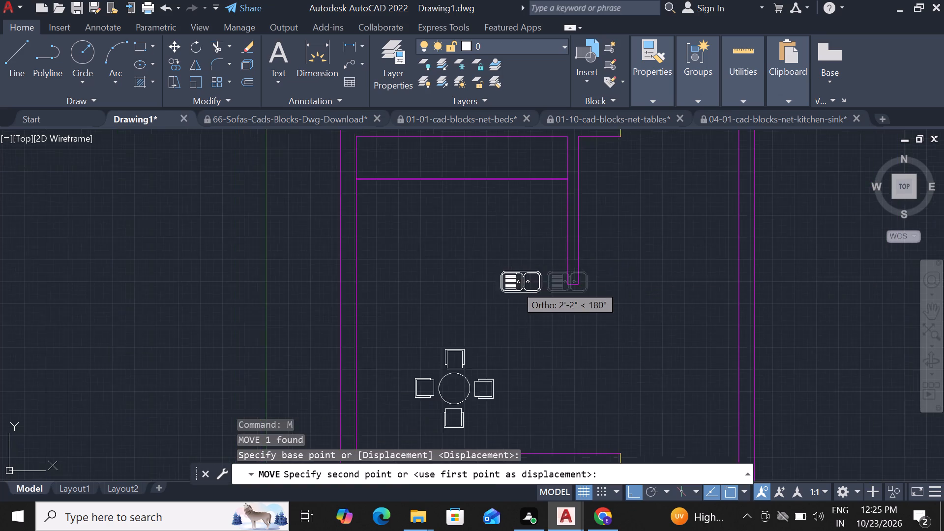
{"action": "scroll", "coordinate": [516, 285], "scroll_direction": "down", "scroll_amount": 2}
{"action": "scroll", "coordinate": [483, 227], "scroll_direction": "up", "scroll_amount": 1}
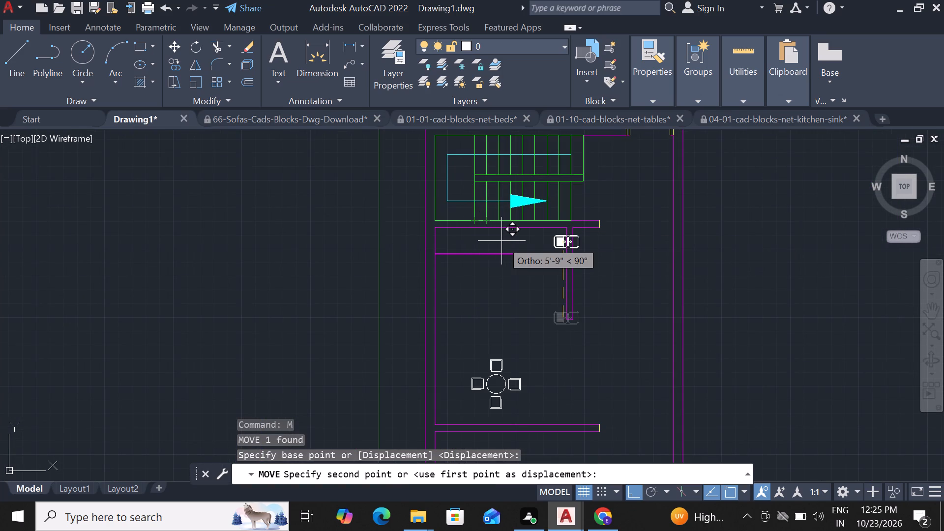
{"action": "left_click", "coordinate": [501, 241]}
Move the sink block slightly straight down, onto the counter's front line at the partition wall.
{"action": "left_click", "coordinate": [566, 243]}
{"action": "type", "text": "M"}
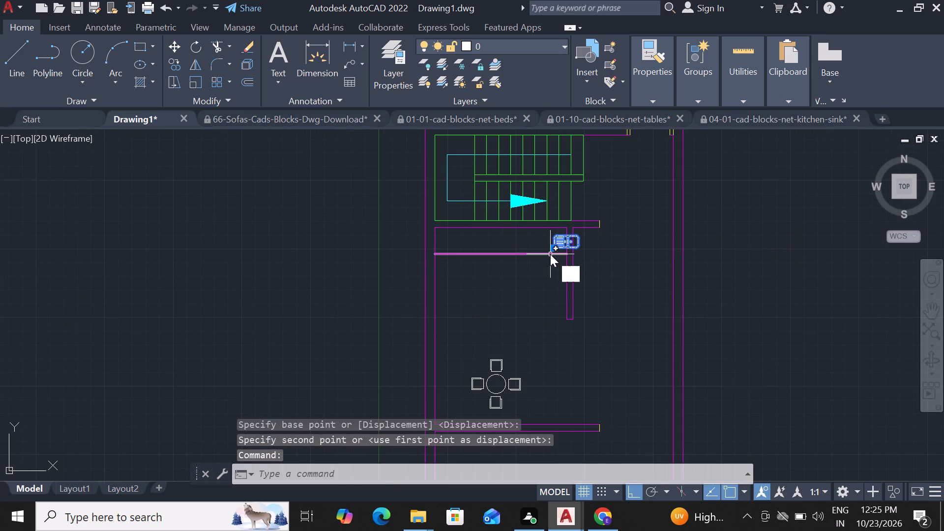
{"action": "key", "text": "space"}
{"action": "left_click", "coordinate": [566, 249]}
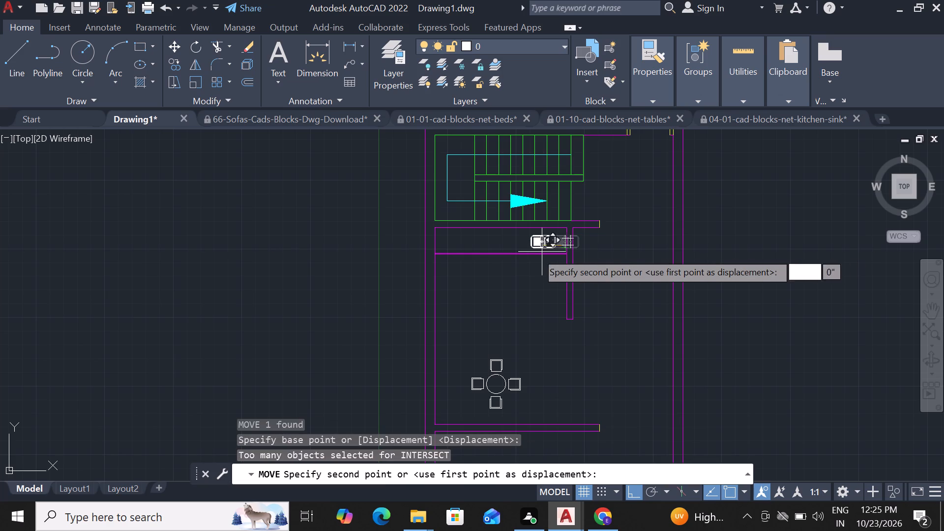
{"action": "left_click", "coordinate": [542, 252]}
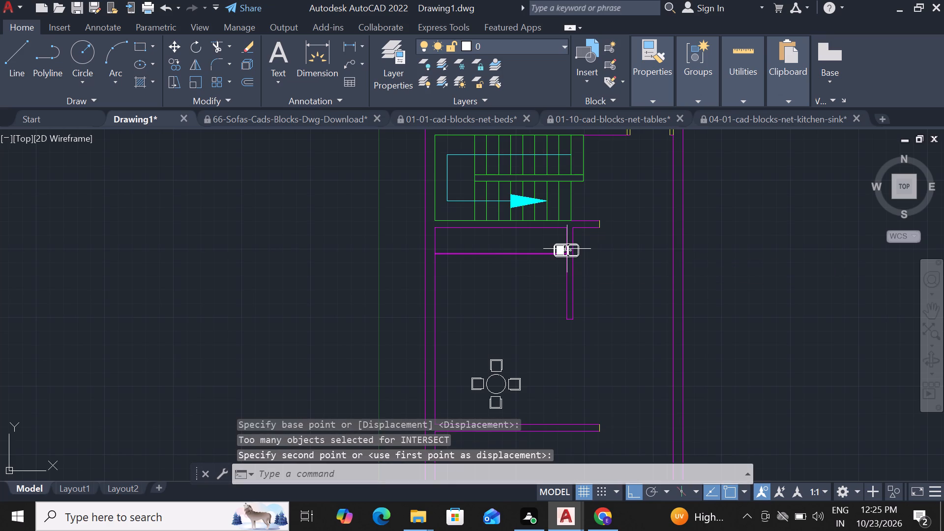
Move the sink block horizontally about 1'-9" away from the partition wall, toward the middle of the counter.
{"action": "left_click", "coordinate": [567, 249]}
{"action": "scroll", "coordinate": [567, 249], "scroll_direction": "up", "scroll_amount": 3}
{"action": "type", "text": "M"}
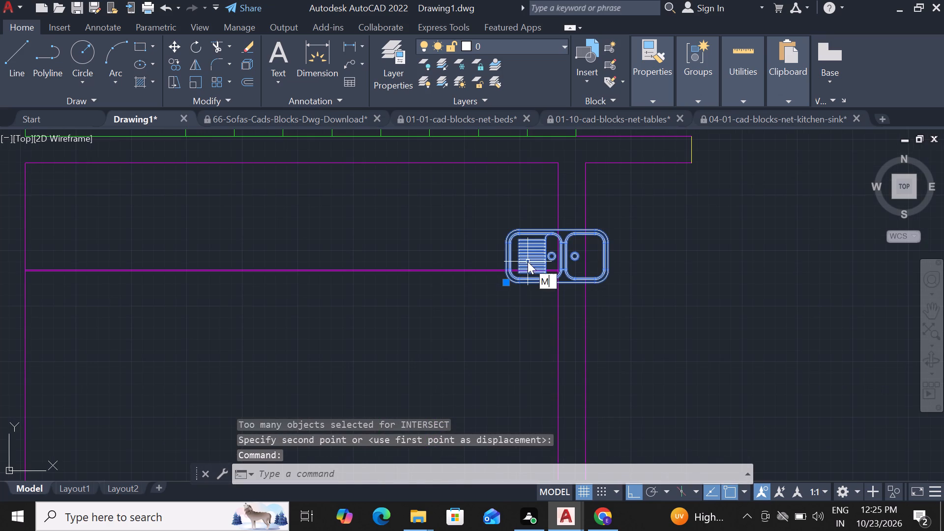
{"action": "key", "text": "space"}
{"action": "left_click", "coordinate": [522, 252]}
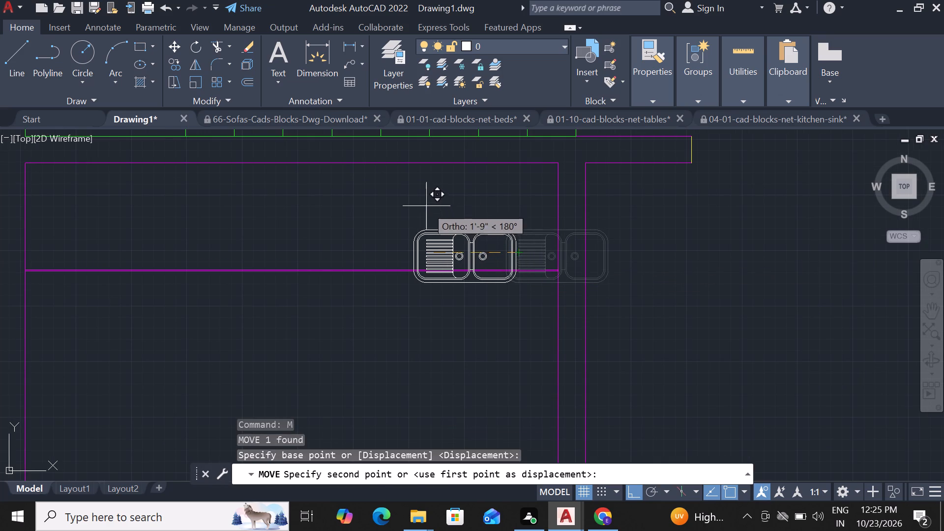
{"action": "left_click", "coordinate": [426, 206]}
Move the sink block slightly straight up so it sits fully inside the counter strip below the staircase.
{"action": "left_click", "coordinate": [449, 247]}
{"action": "type", "text": "M"}
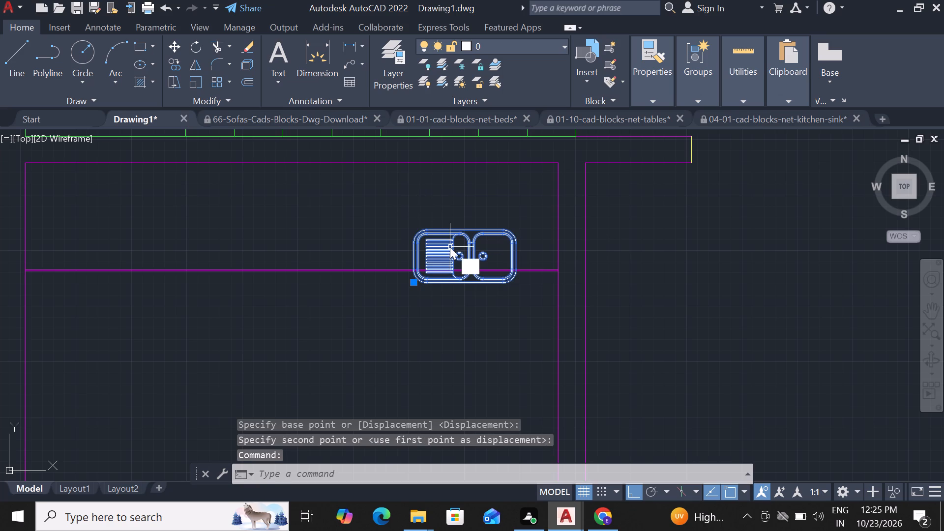
{"action": "key", "text": "space"}
{"action": "left_click", "coordinate": [450, 247]}
{"action": "left_click", "coordinate": [434, 200]}
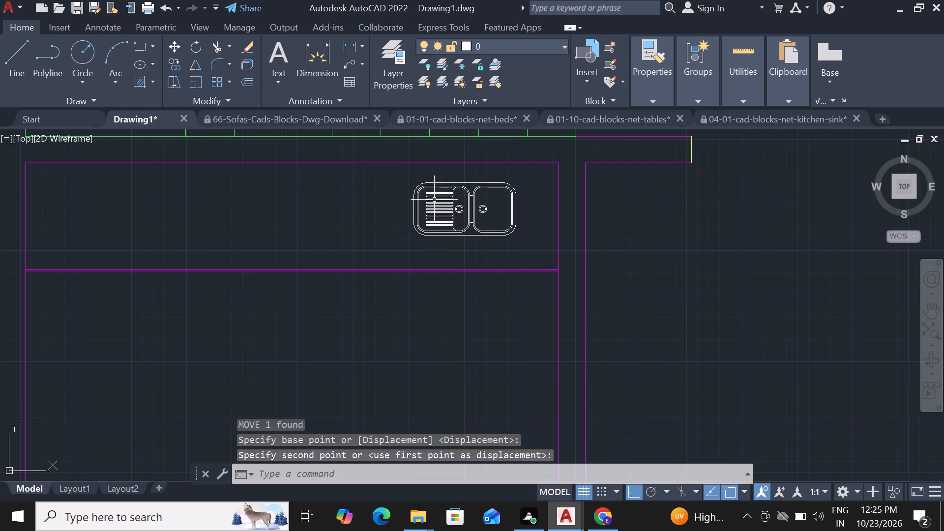
Switch to Chrome's download history and open the drawing in 04-03-cad-blocks-net-rangues.zip as read-only in AutoCAD.
{"action": "scroll", "coordinate": [437, 200], "scroll_direction": "down", "scroll_amount": 2}
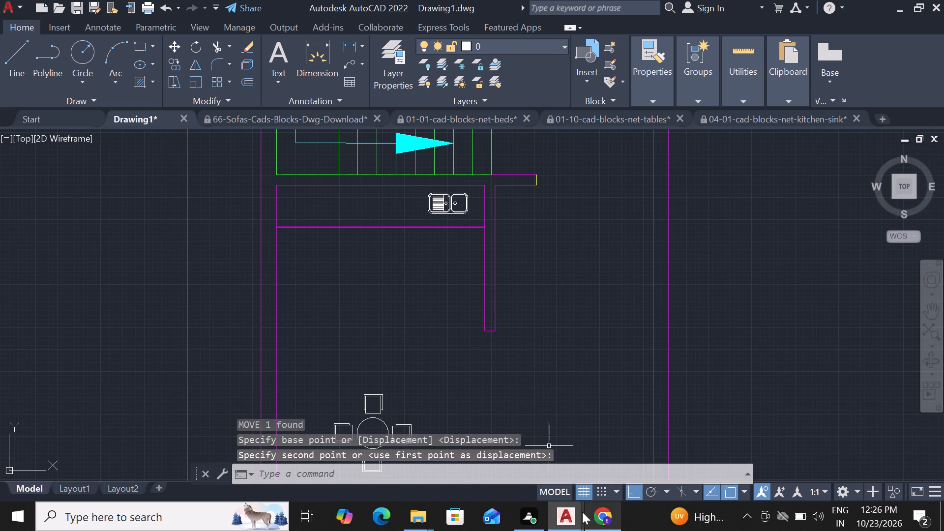
{"action": "left_click", "coordinate": [609, 522]}
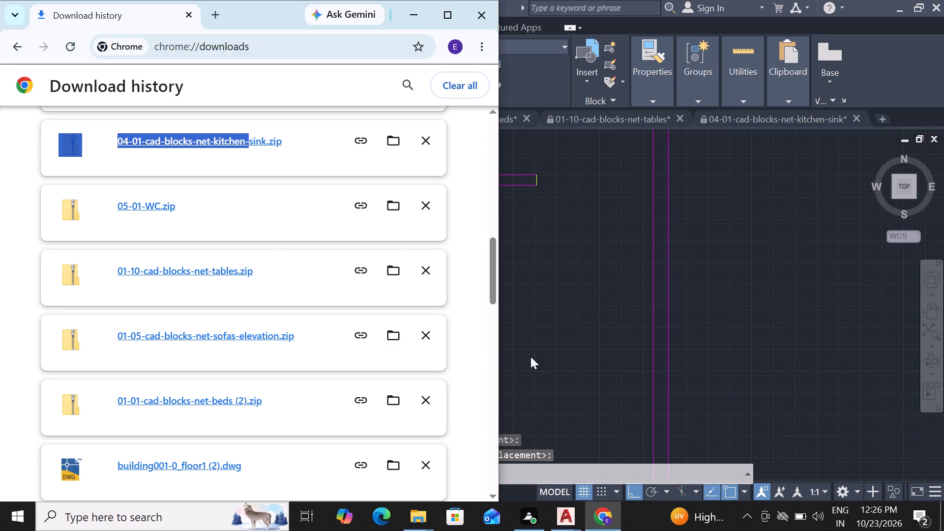
{"action": "scroll", "coordinate": [321, 267], "scroll_direction": "up", "scroll_amount": 1}
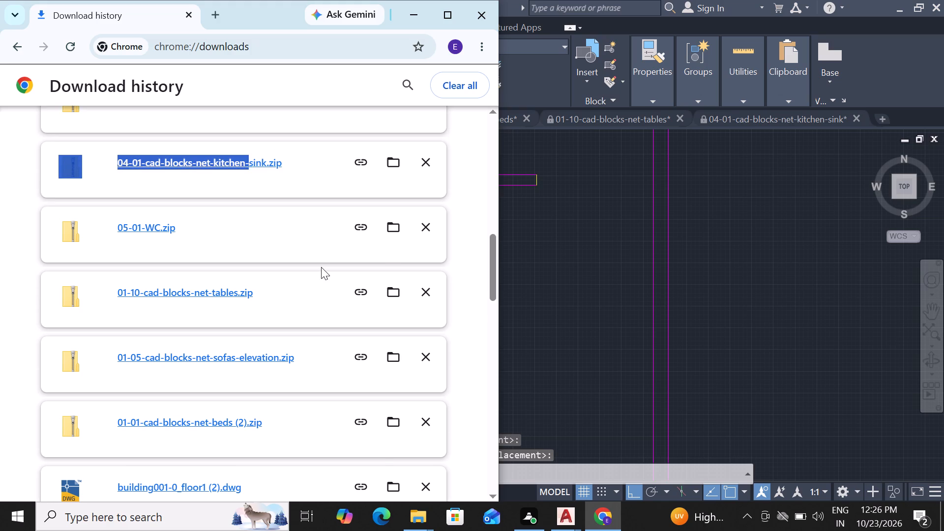
{"action": "scroll", "coordinate": [299, 349], "scroll_direction": "down", "scroll_amount": 1}
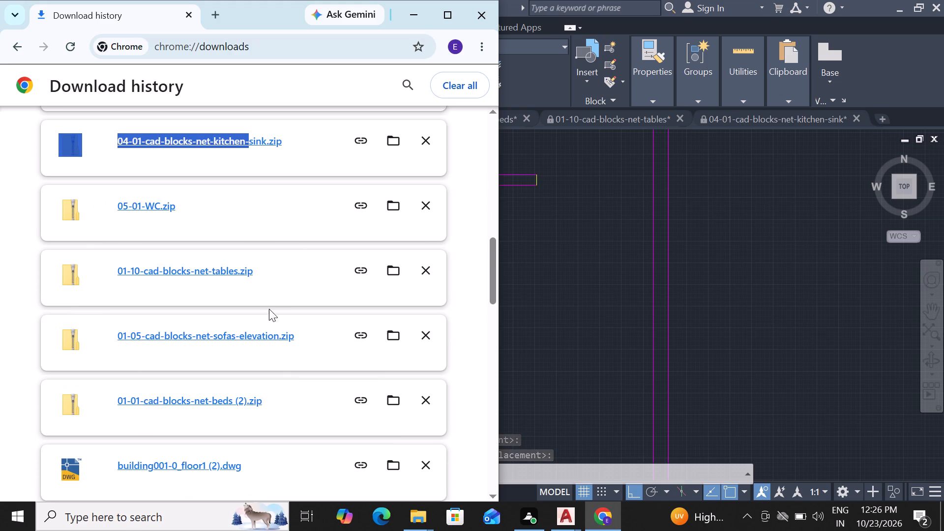
{"action": "scroll", "coordinate": [269, 304], "scroll_direction": "up", "scroll_amount": 1}
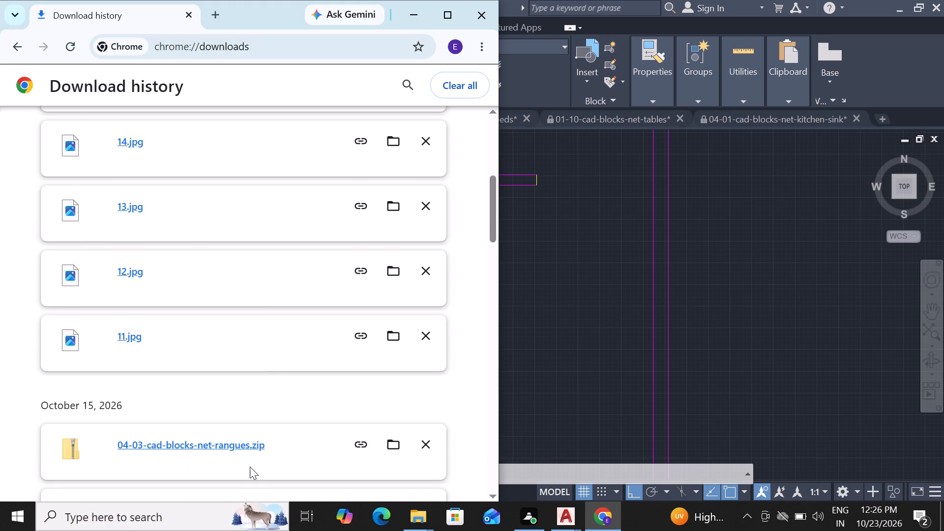
{"action": "double_click", "coordinate": [232, 444]}
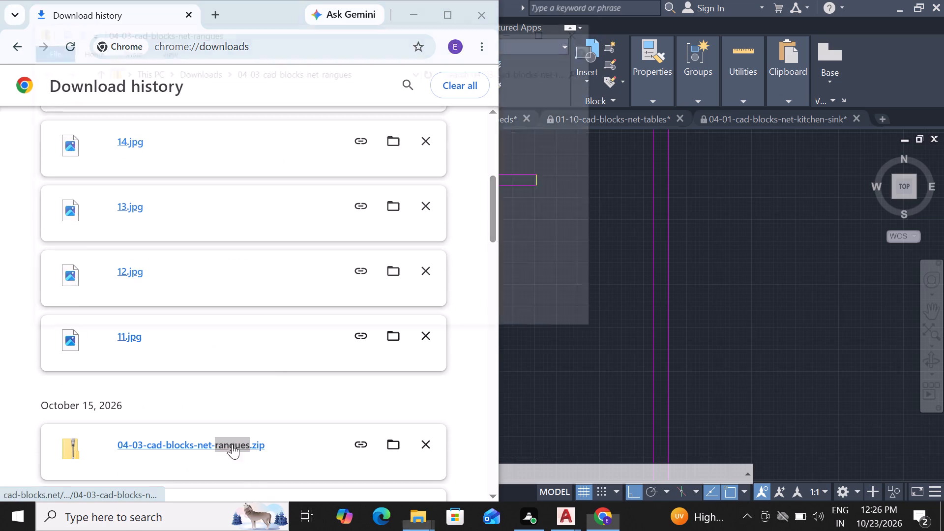
{"action": "double_click", "coordinate": [301, 110]}
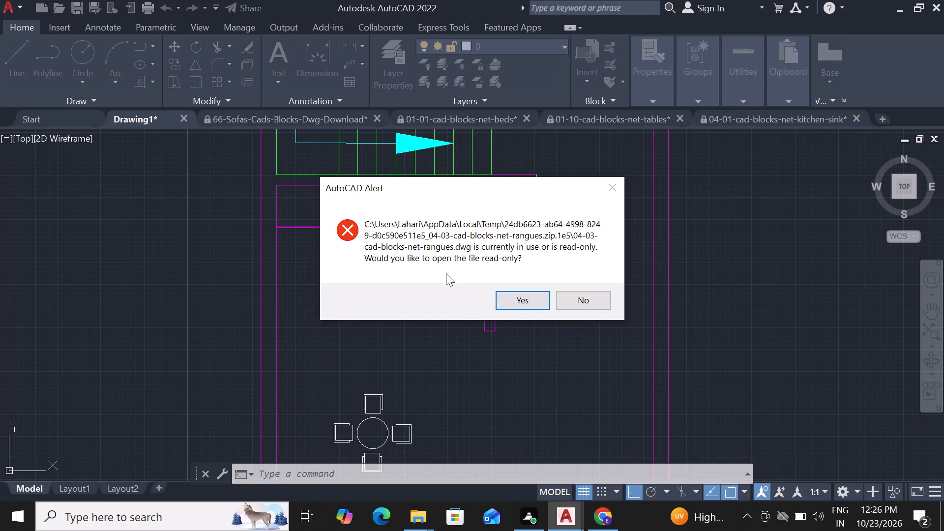
{"action": "left_click", "coordinate": [516, 305]}
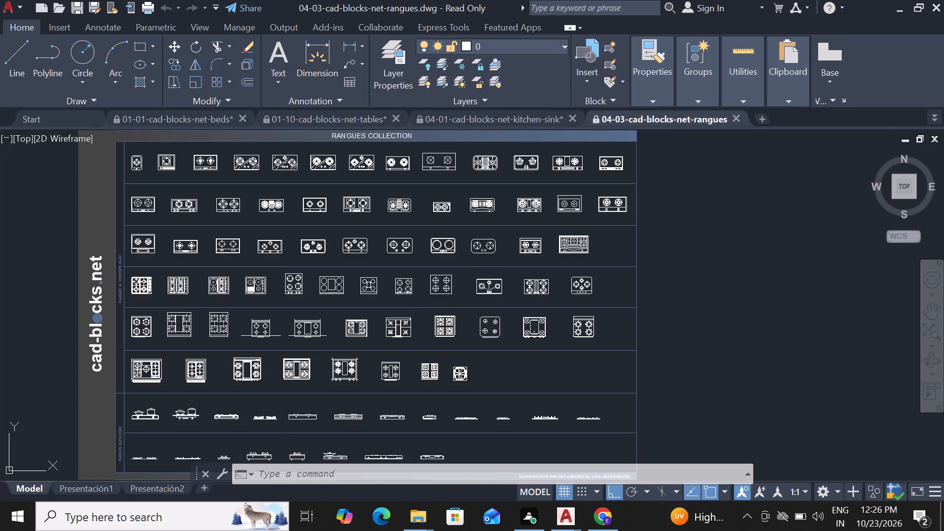
Copy the square four-burner cooktop from the fourth row of the rangues drawing and paste it into Drawing1 at the counter strip.
{"action": "left_click", "coordinate": [442, 285]}
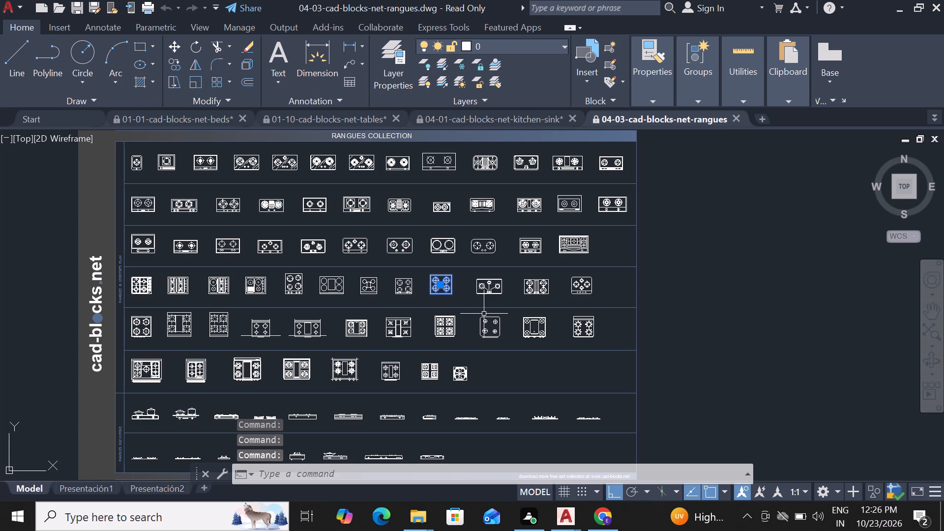
{"action": "key", "text": "ctrl+c"}
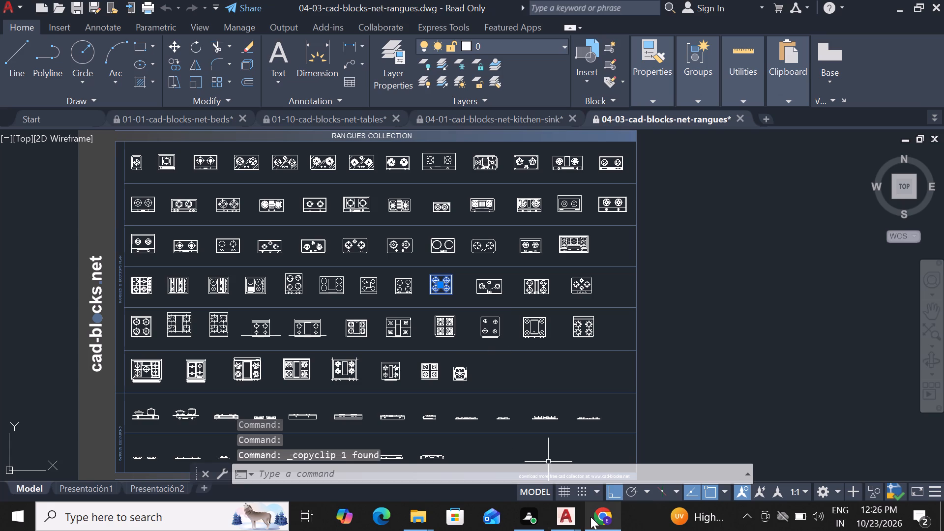
{"action": "left_click", "coordinate": [574, 514]}
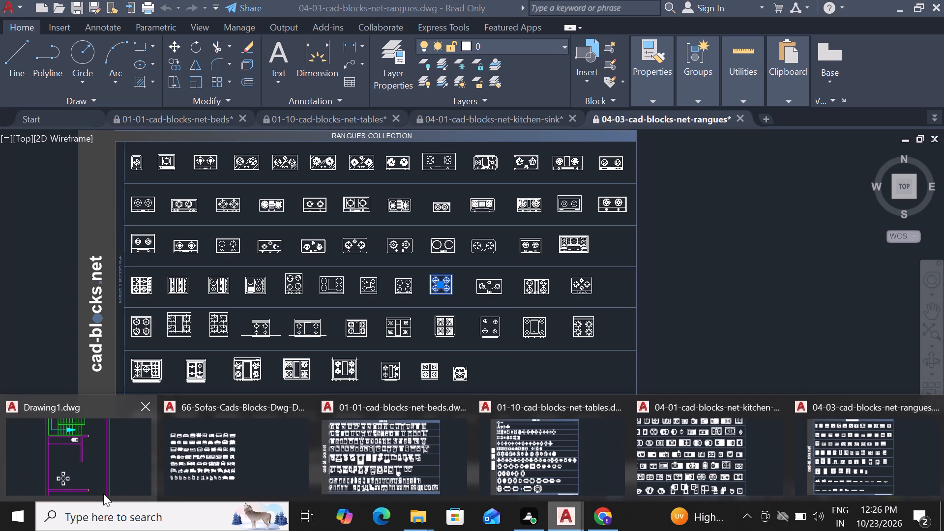
{"action": "left_click", "coordinate": [102, 494]}
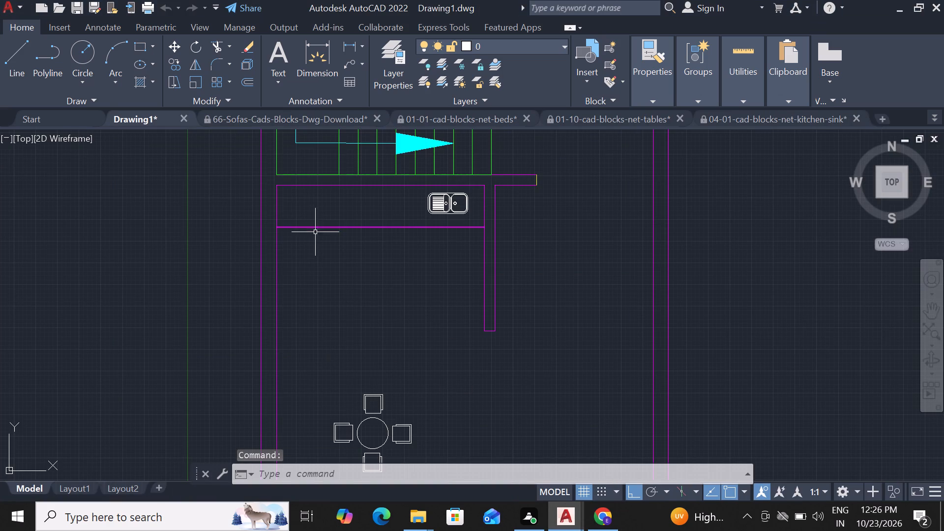
{"action": "left_click", "coordinate": [329, 220]}
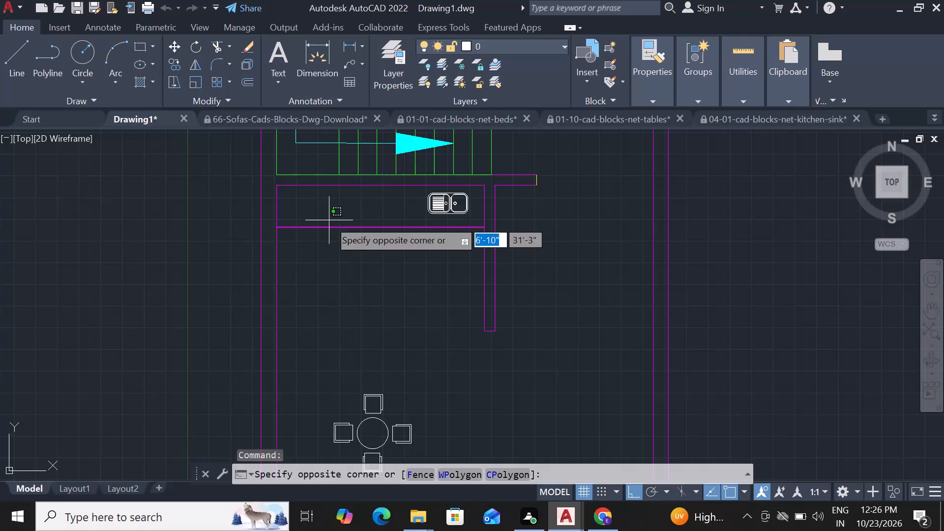
{"action": "key", "text": "ctrl+v"}
{"action": "left_click", "coordinate": [329, 220]}
Scale the pasted cooktop down freehand from its lower-left corner at the counter's front line, using a scale distance of about 0'-9".
{"action": "scroll", "coordinate": [360, 325], "scroll_direction": "down", "scroll_amount": 3}
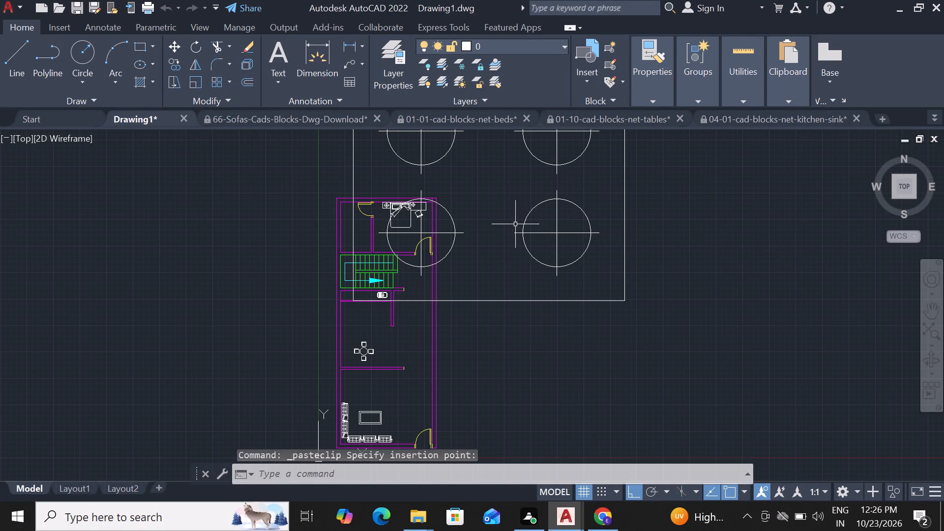
{"action": "left_click", "coordinate": [564, 271]}
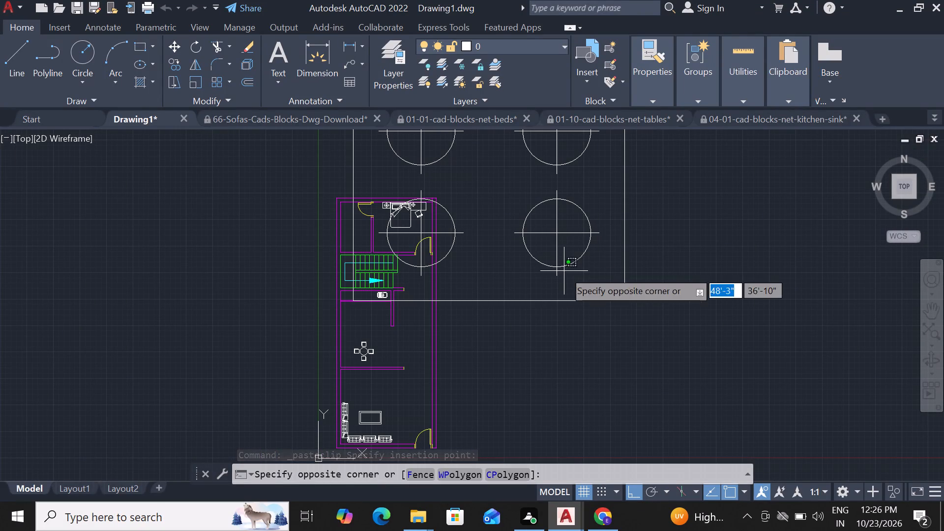
{"action": "left_click", "coordinate": [546, 275]}
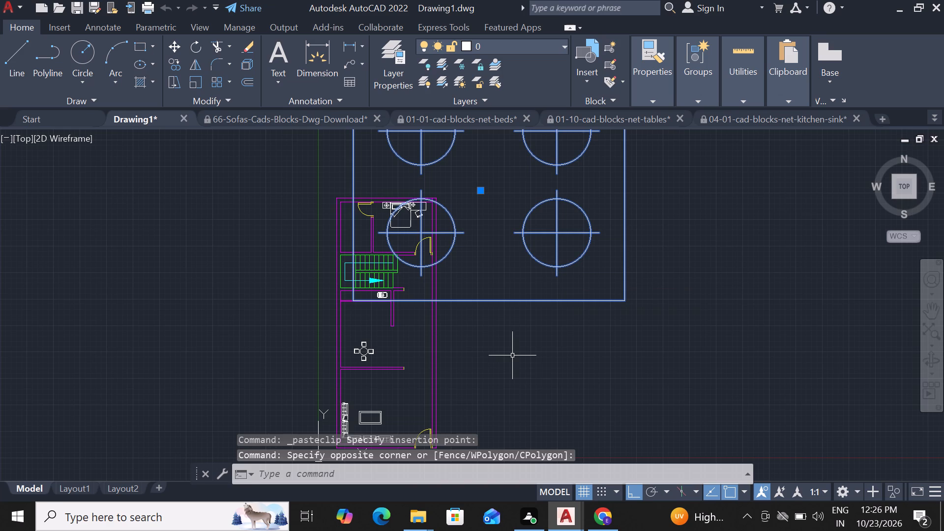
{"action": "type", "text": "SC"}
{"action": "key", "text": "space"}
{"action": "scroll", "coordinate": [335, 276], "scroll_direction": "up", "scroll_amount": 2}
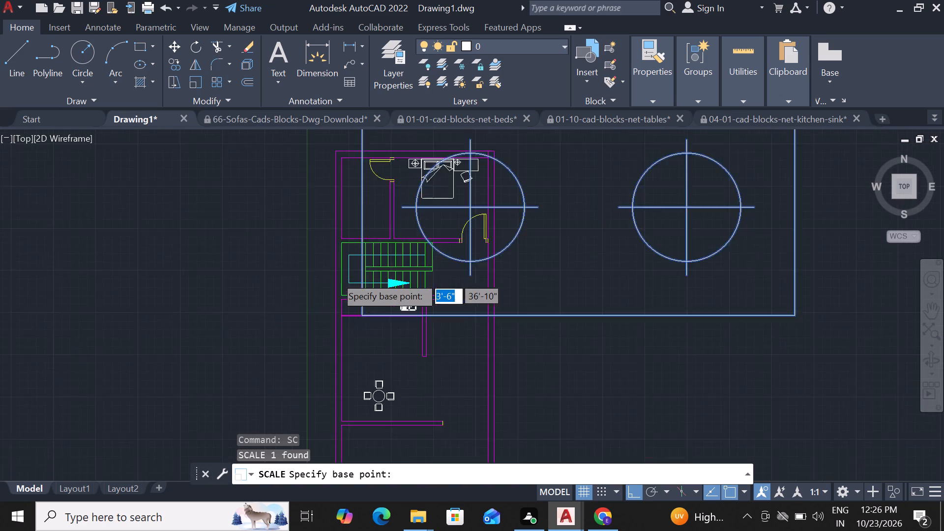
{"action": "left_click", "coordinate": [378, 333]}
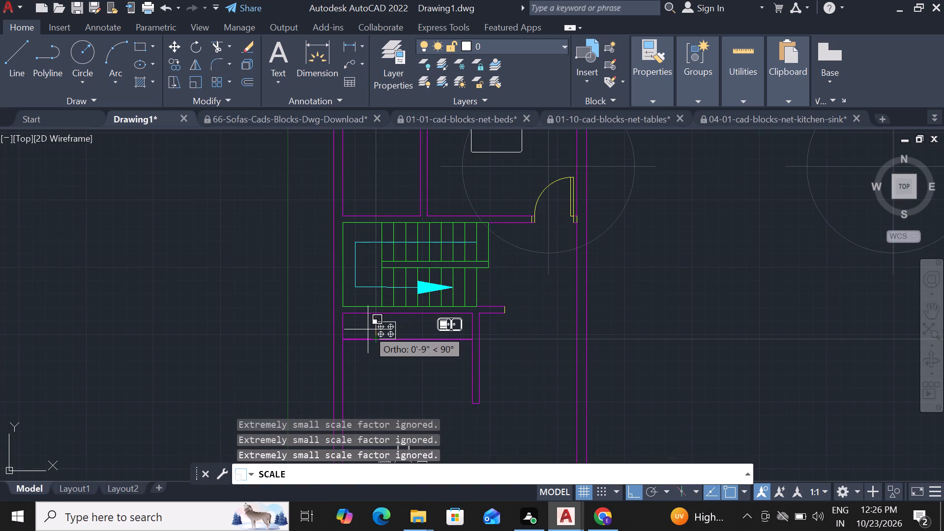
{"action": "left_click", "coordinate": [368, 329]}
Move the cooktop straight up about 0'-7" within the counter strip, toward the wall below the staircase.
{"action": "scroll", "coordinate": [374, 329], "scroll_direction": "up", "scroll_amount": 3}
{"action": "left_click", "coordinate": [395, 324]}
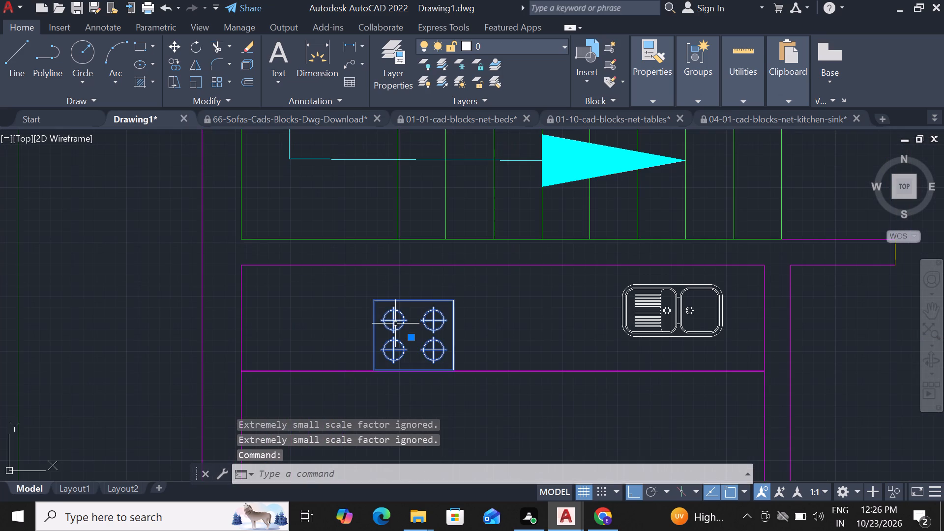
{"action": "type", "text": "M"}
{"action": "key", "text": "space"}
{"action": "left_click", "coordinate": [397, 316]}
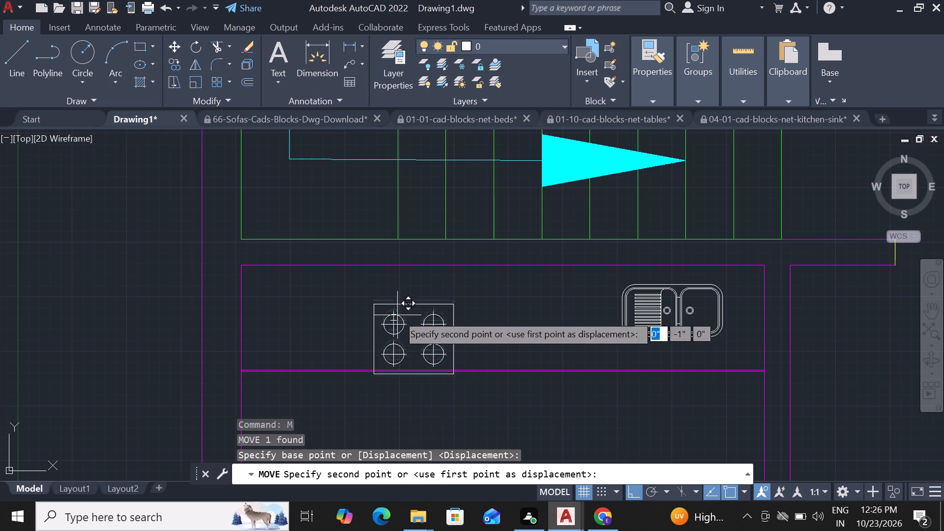
{"action": "left_click", "coordinate": [370, 281]}
Make the red Layer6 the current layer.
{"action": "scroll", "coordinate": [393, 282], "scroll_direction": "down", "scroll_amount": 3}
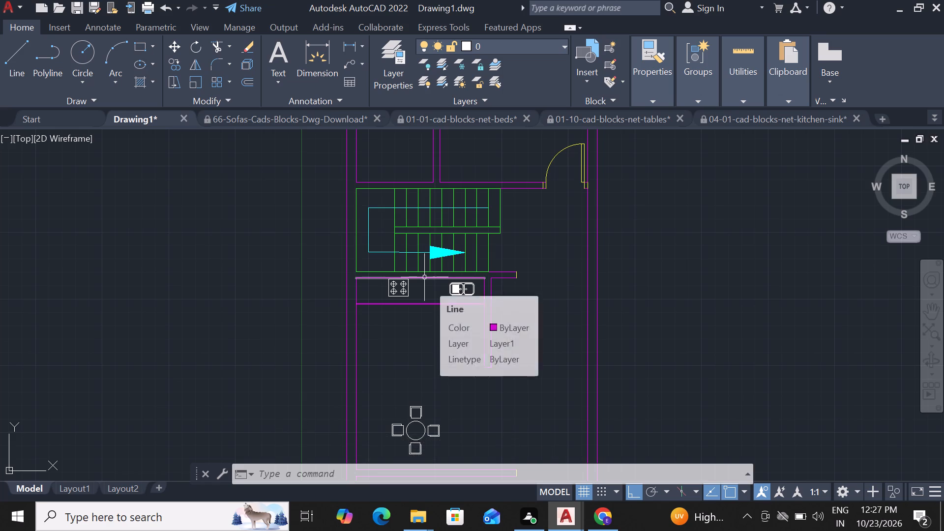
{"action": "scroll", "coordinate": [396, 345], "scroll_direction": "up", "scroll_amount": 1}
{"action": "scroll", "coordinate": [396, 345], "scroll_direction": "down", "scroll_amount": 3}
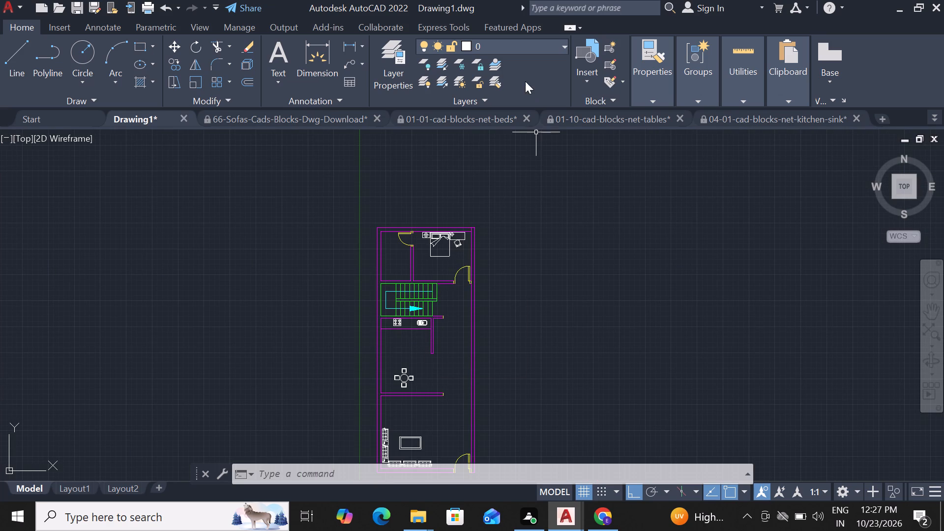
{"action": "left_click", "coordinate": [552, 39]}
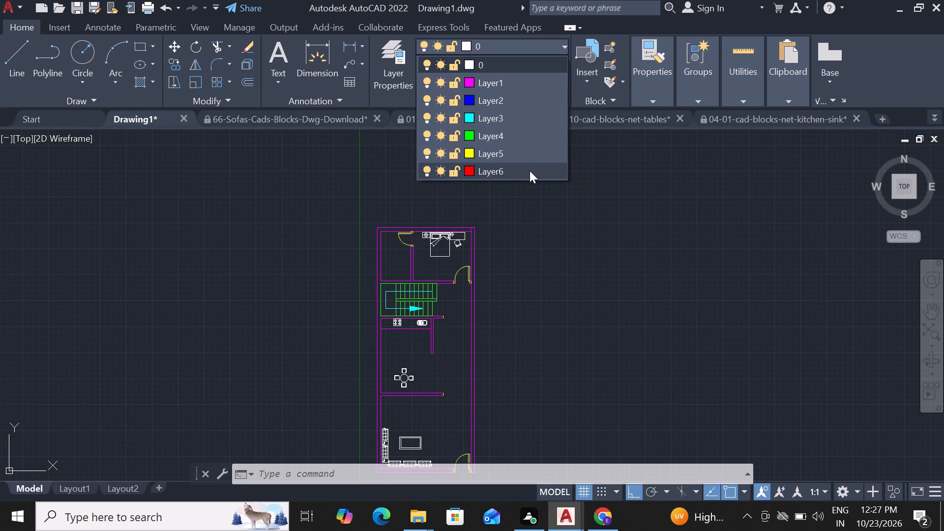
{"action": "left_click", "coordinate": [530, 171]}
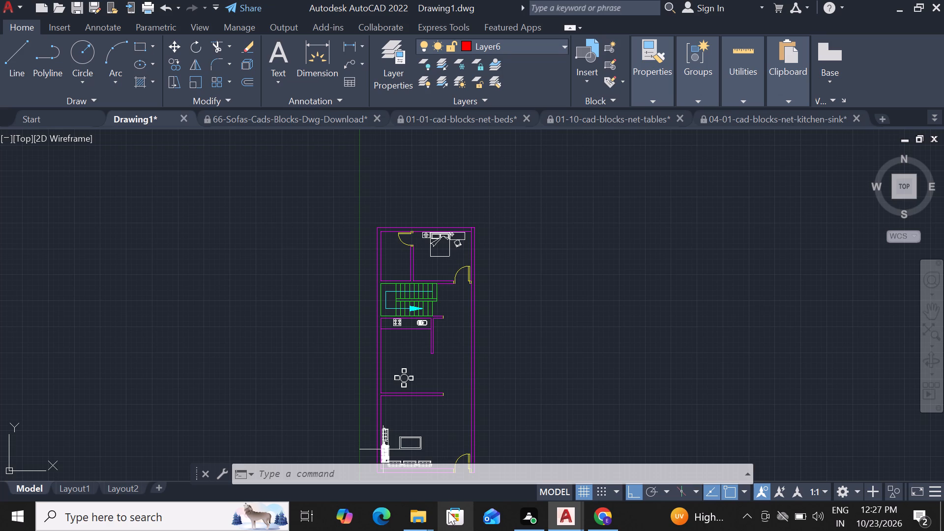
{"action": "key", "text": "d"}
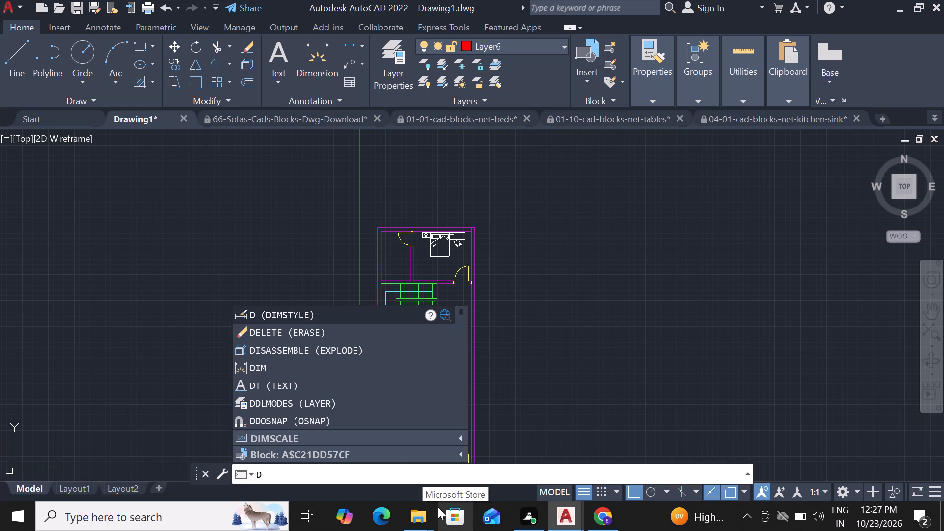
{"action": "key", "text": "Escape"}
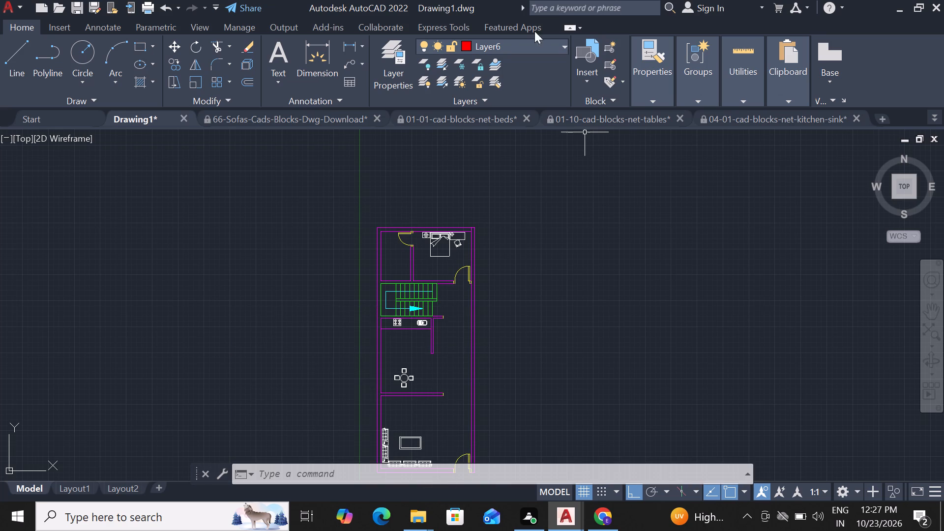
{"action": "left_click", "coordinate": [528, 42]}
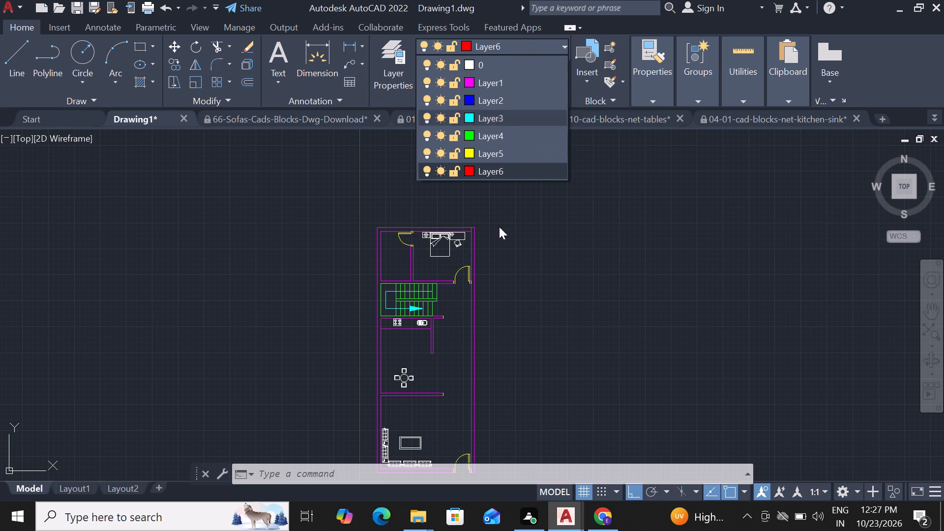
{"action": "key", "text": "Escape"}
Add centre-justified single-line text reading TOILET in the small room beside the bedroom, with height 1' and rotation 0.
{"action": "type", "text": "DT"}
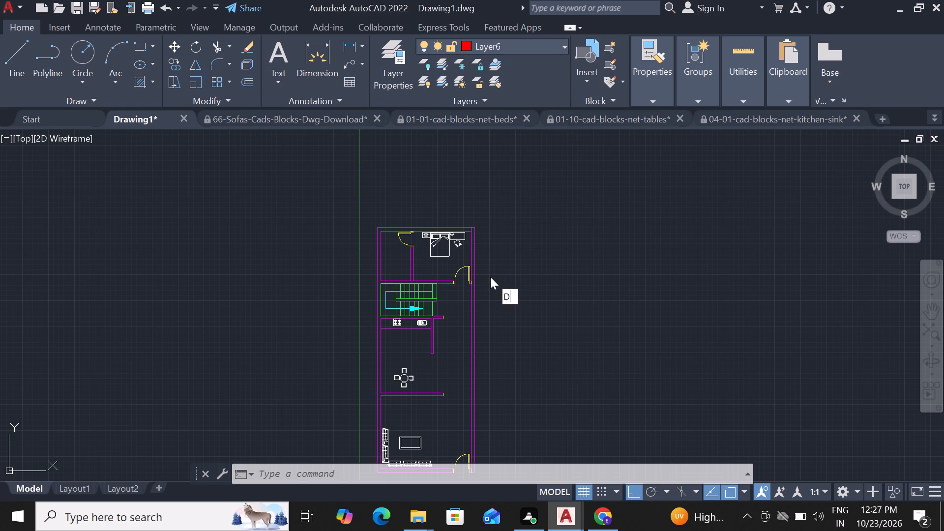
{"action": "key", "text": "space"}
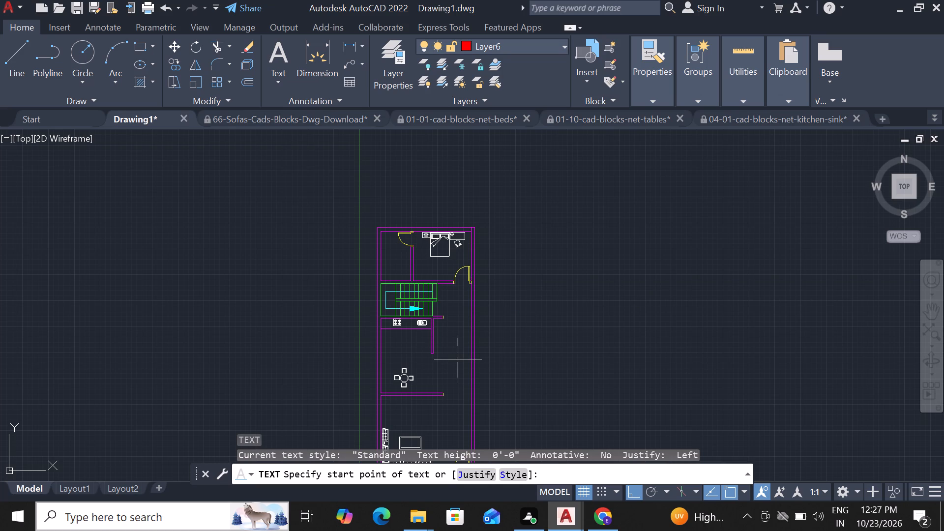
{"action": "type", "text": "J C"}
{"action": "key", "text": "space"}
{"action": "scroll", "coordinate": [227, 530], "scroll_direction": "up", "scroll_amount": 1}
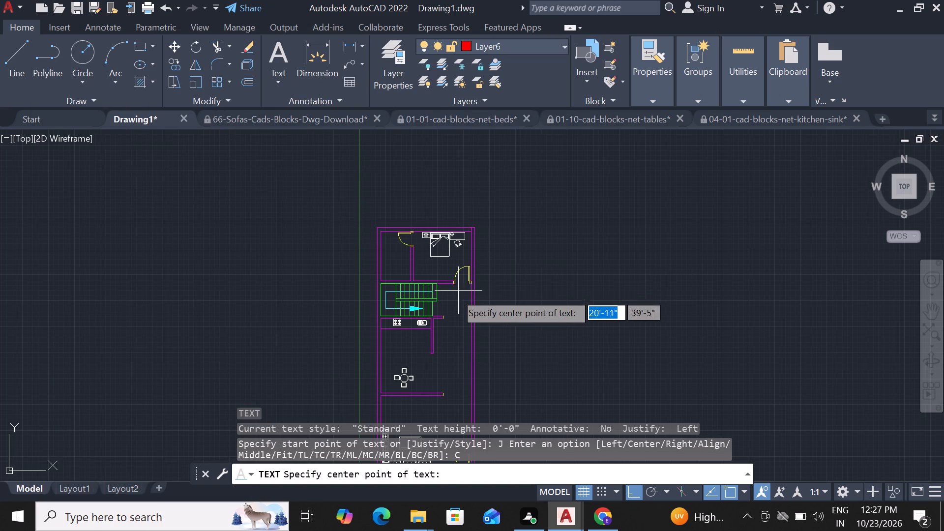
{"action": "scroll", "coordinate": [426, 319], "scroll_direction": "up", "scroll_amount": 2}
{"action": "scroll", "coordinate": [438, 316], "scroll_direction": "down", "scroll_amount": 3}
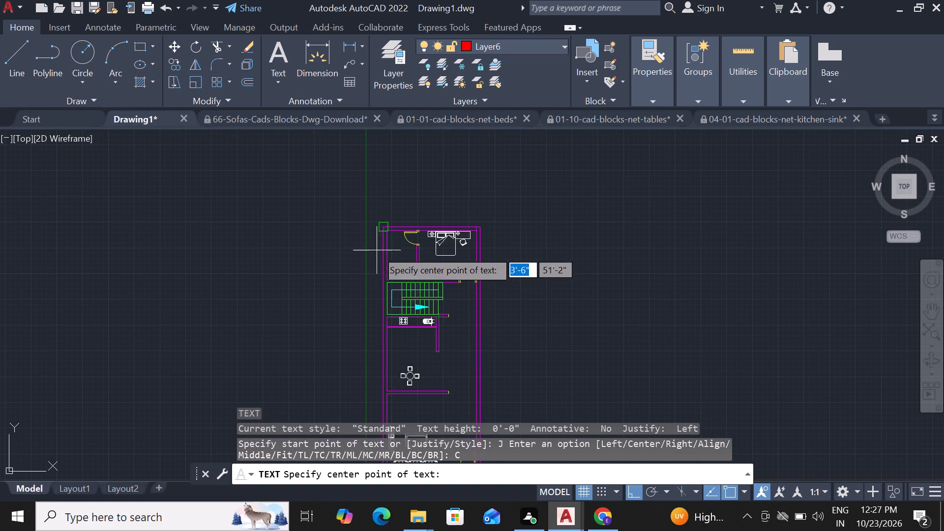
{"action": "scroll", "coordinate": [380, 248], "scroll_direction": "up", "scroll_amount": 3}
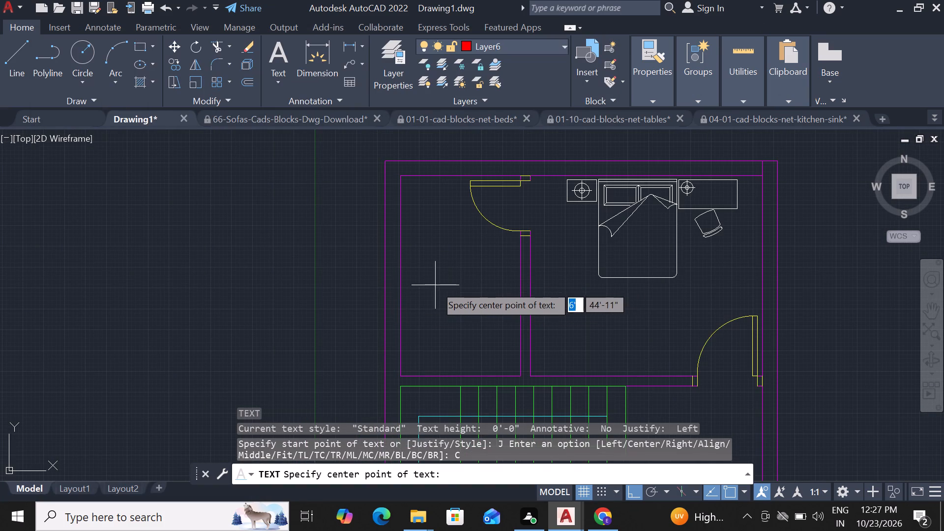
{"action": "left_click", "coordinate": [452, 284]}
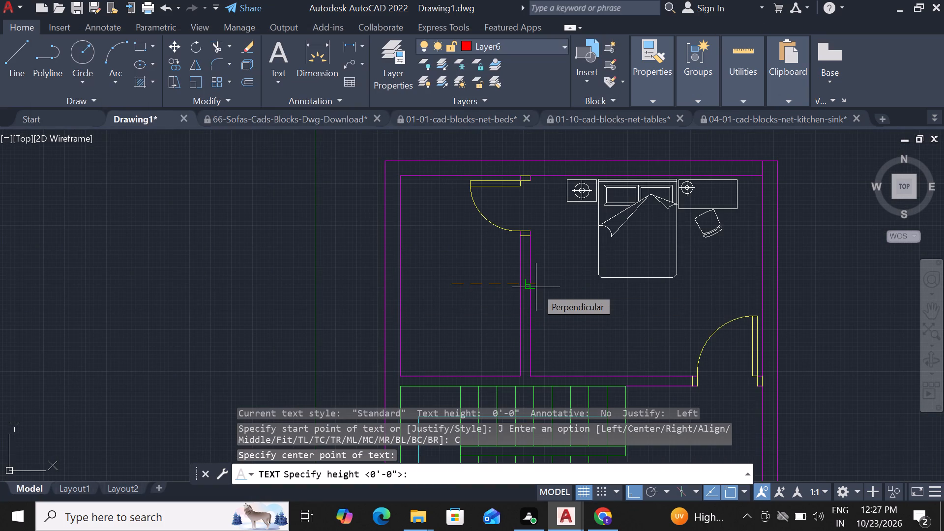
{"action": "type", "text": "1'"}
{"action": "key", "text": "Return"}
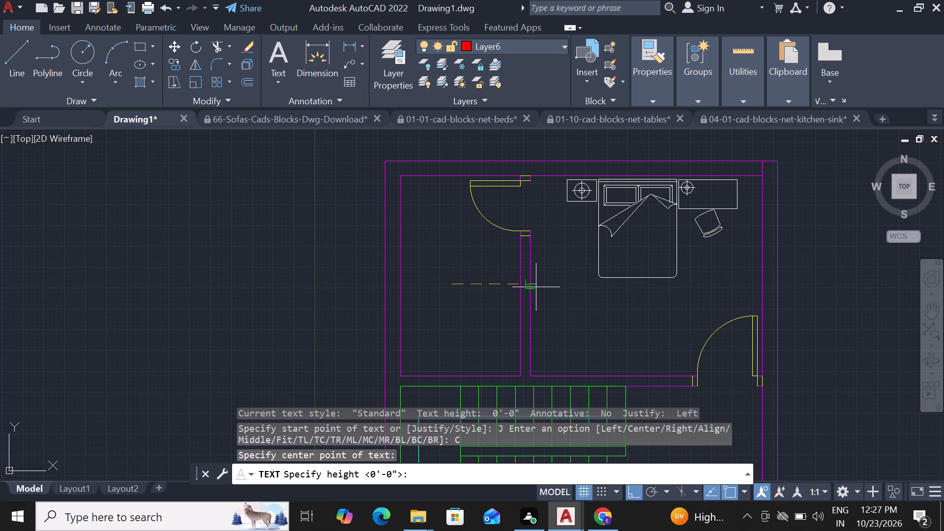
{"action": "key", "text": "0"}
{"action": "key", "text": "Return"}
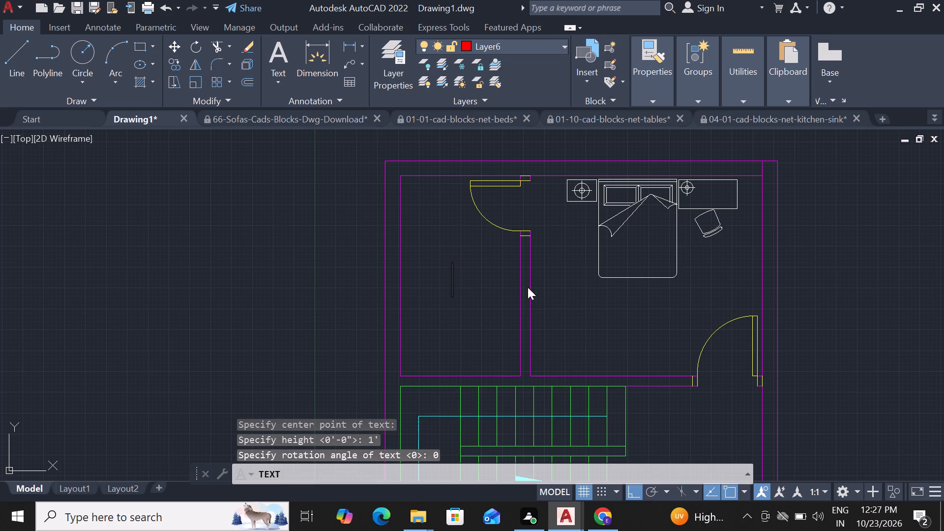
{"action": "key", "text": "t"}
{"action": "type", "text": "OIL"}
{"action": "key", "text": "e"}
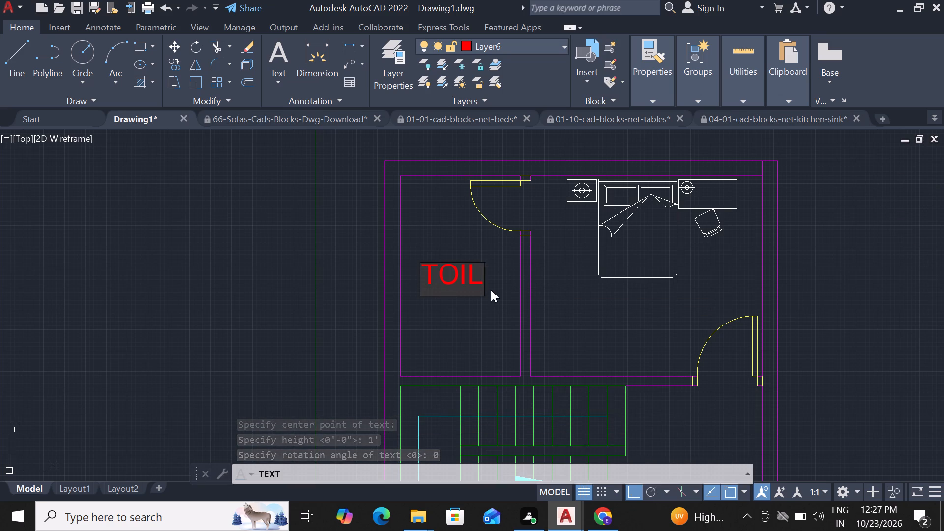
{"action": "key", "text": "t"}
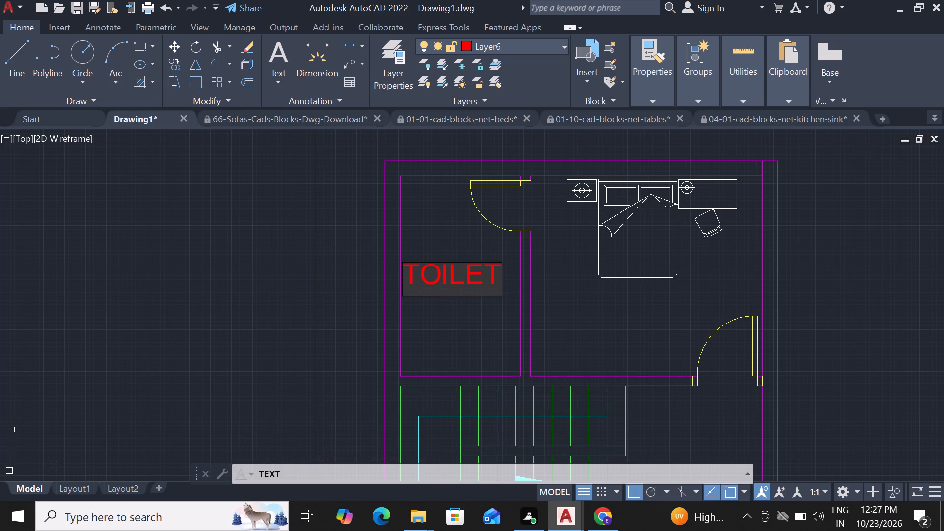
Add the room size 6'X10' as a second line beneath TOILET.
{"action": "key", "text": "Return"}
{"action": "type", "text": "6'X"}
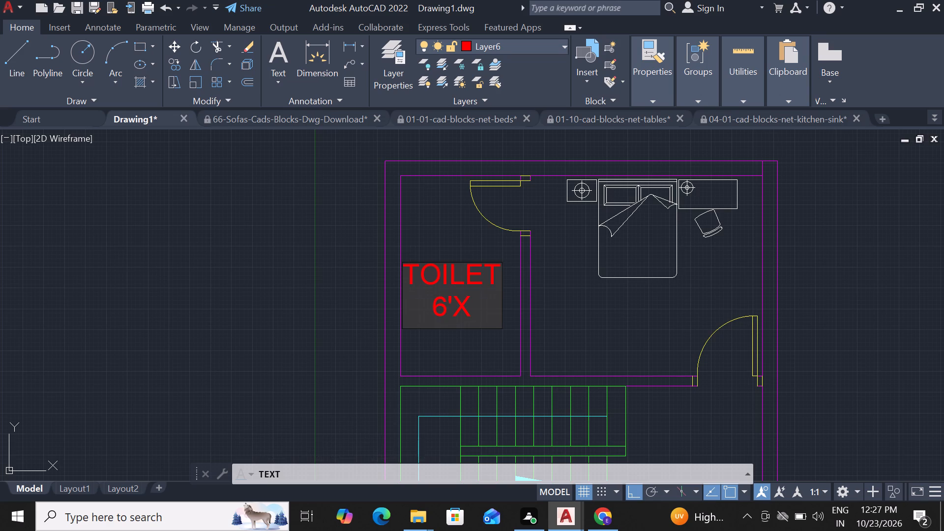
{"action": "key", "text": "7"}
{"action": "key", "text": "apostrophe"}
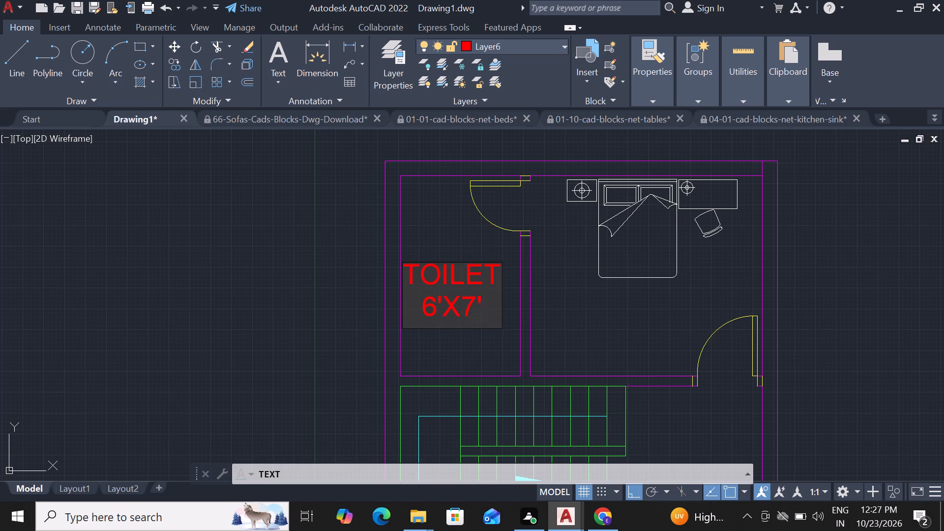
{"action": "key", "text": "BackSpace"}
{"action": "key", "text": "BackSpace"}
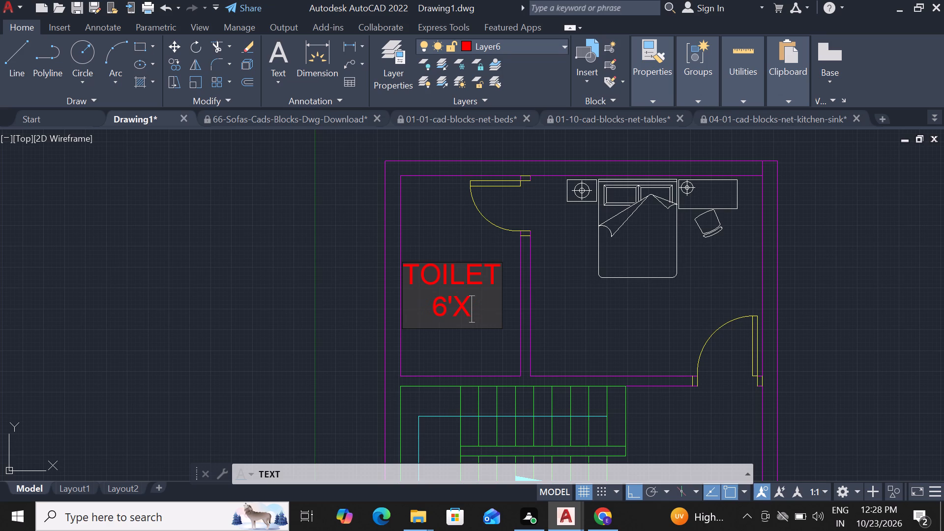
{"action": "type", "text": "10;"}
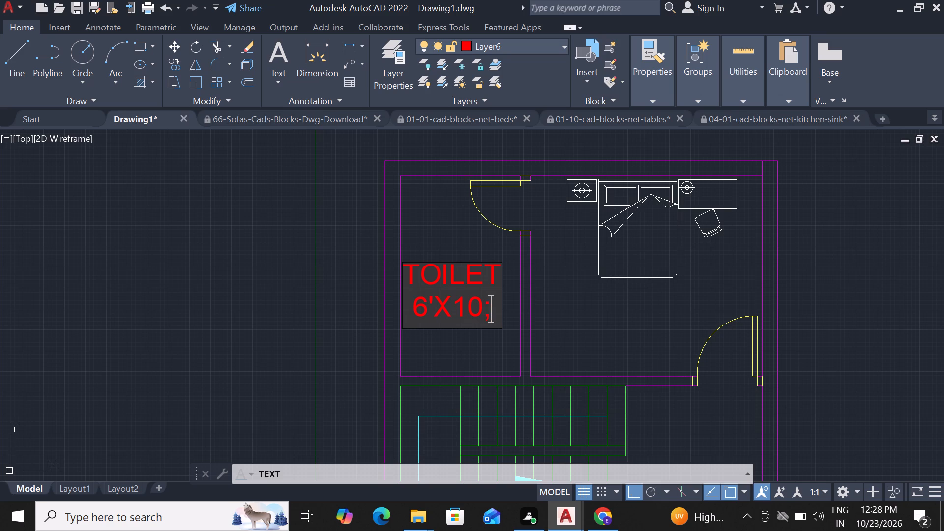
{"action": "key", "text": "BackSpace"}
{"action": "key", "text": "apostrophe"}
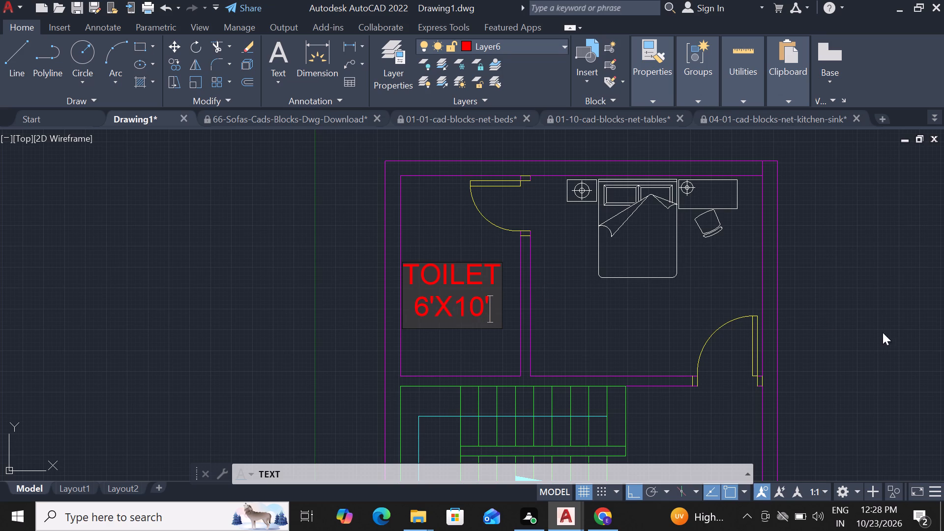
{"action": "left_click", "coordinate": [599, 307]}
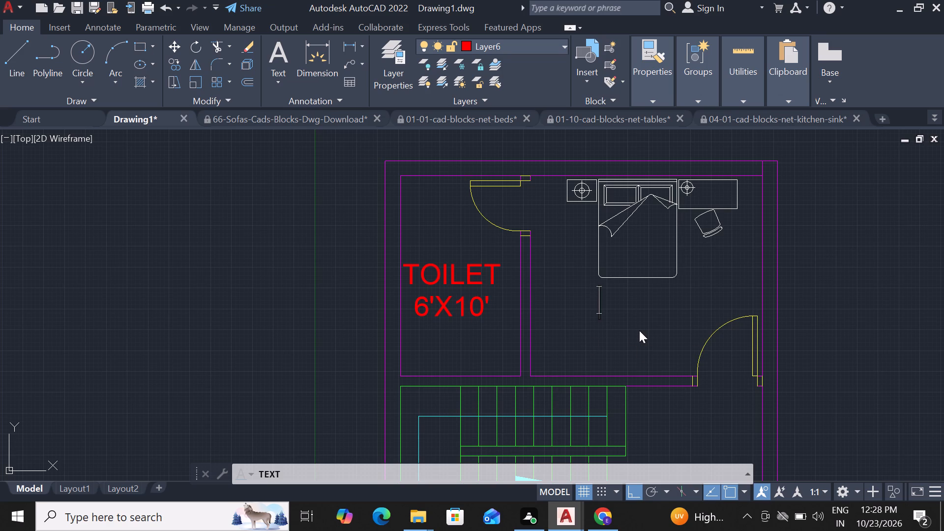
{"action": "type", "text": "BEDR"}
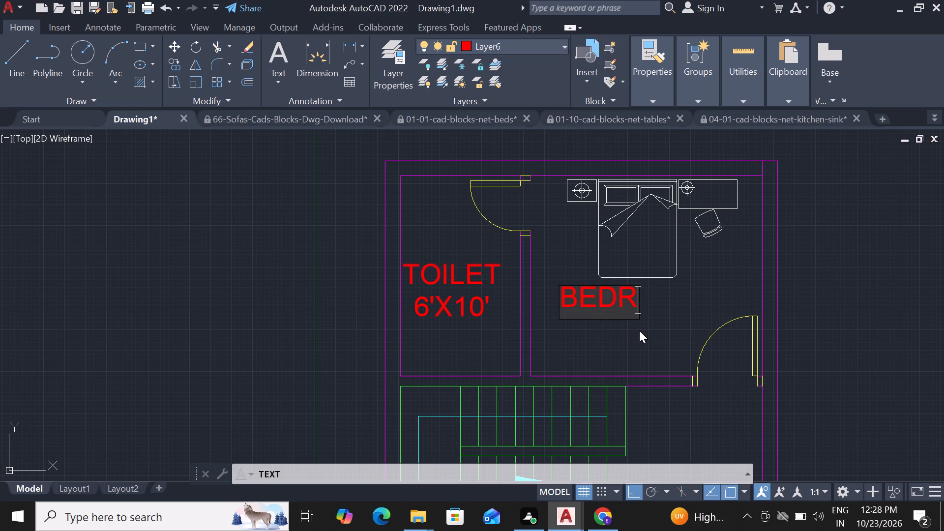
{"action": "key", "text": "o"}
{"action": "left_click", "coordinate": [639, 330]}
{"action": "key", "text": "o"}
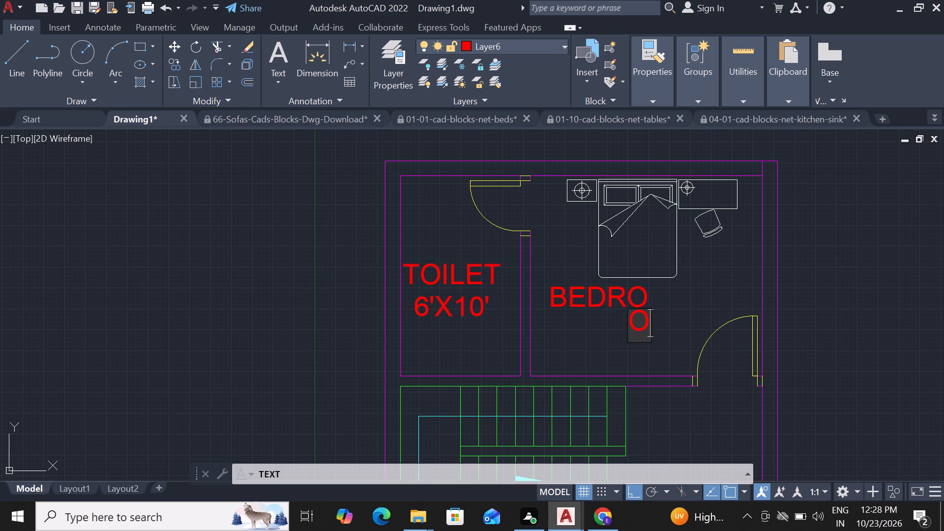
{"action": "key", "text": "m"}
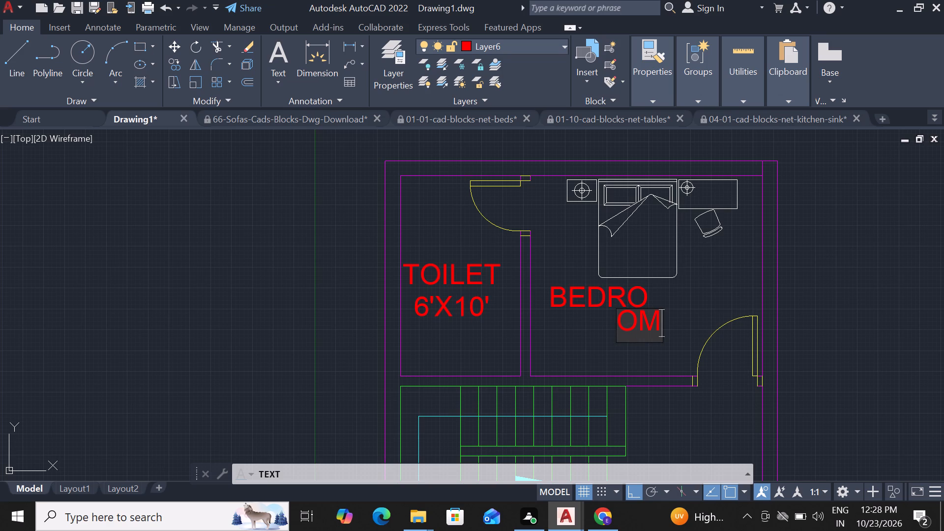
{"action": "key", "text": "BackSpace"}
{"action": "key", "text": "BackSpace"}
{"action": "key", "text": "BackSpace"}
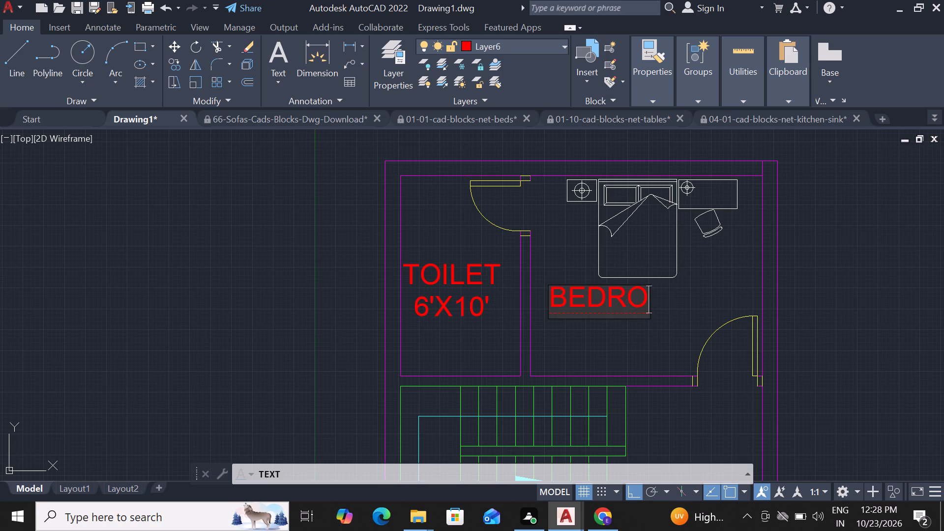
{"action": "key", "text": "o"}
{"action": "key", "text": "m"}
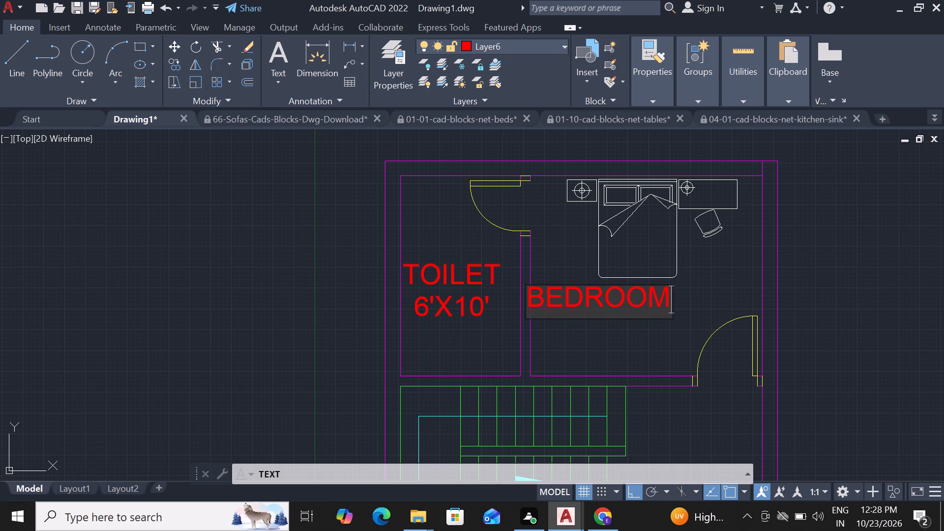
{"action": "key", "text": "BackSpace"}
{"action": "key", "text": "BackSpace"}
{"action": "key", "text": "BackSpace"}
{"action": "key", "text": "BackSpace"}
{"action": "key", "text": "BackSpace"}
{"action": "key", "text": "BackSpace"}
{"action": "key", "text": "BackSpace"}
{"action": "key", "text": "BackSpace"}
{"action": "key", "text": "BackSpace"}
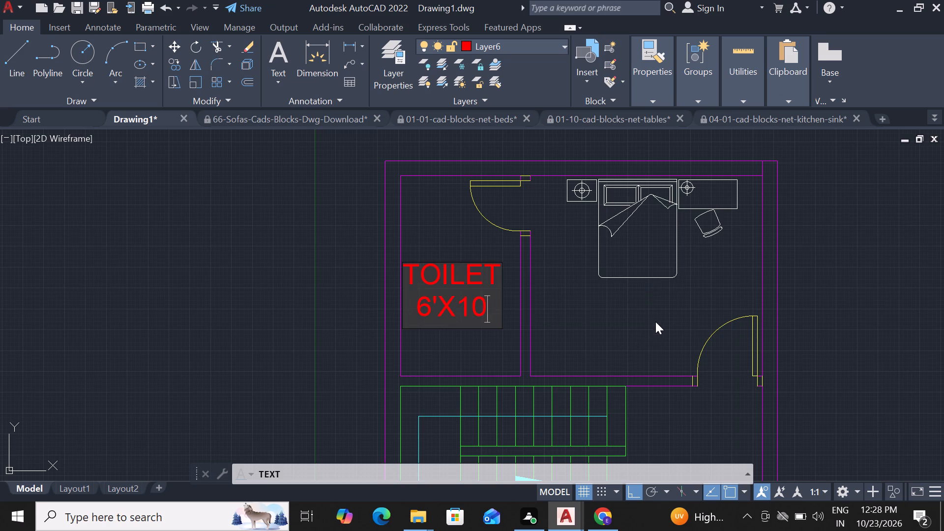
Add the label BEDROOM below the bed, with the room size 11'7"X10' on a second line beneath it.
{"action": "left_click", "coordinate": [664, 310]}
{"action": "key", "text": "e"}
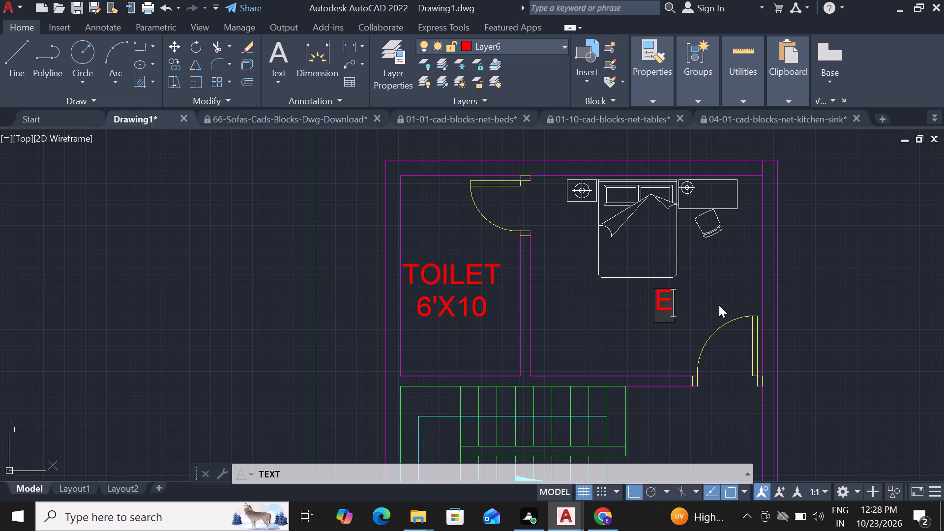
{"action": "key", "text": "BackSpace"}
{"action": "type", "text": "BE"}
{"action": "type", "text": "DR"}
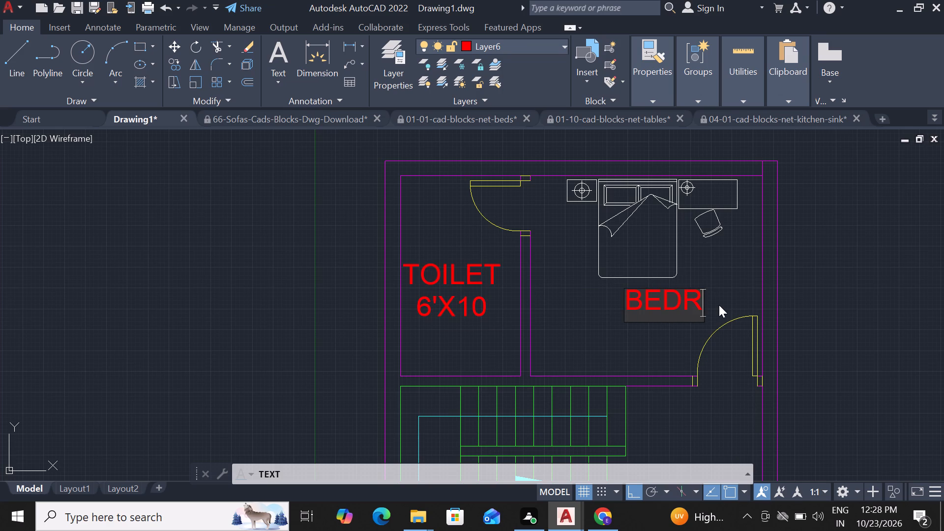
{"action": "type", "text": "OO"}
{"action": "key", "text": "m"}
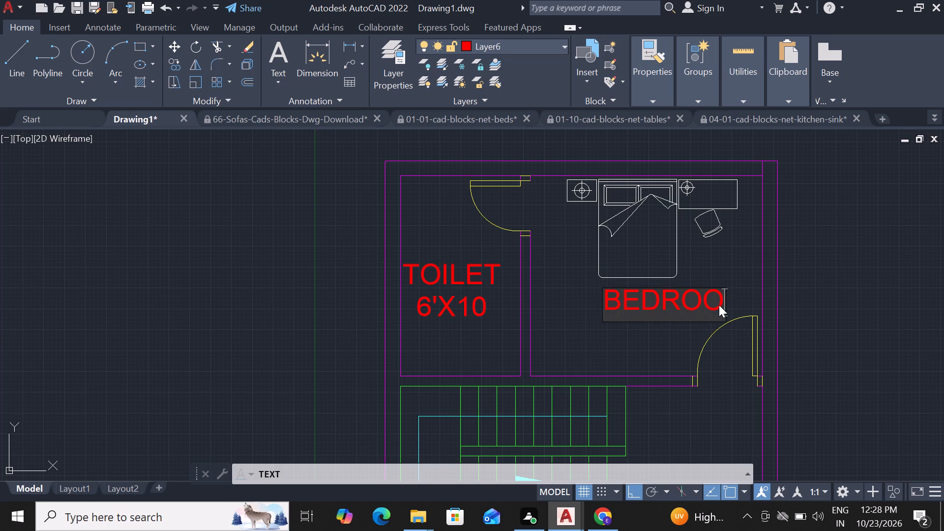
{"action": "key", "text": "Return"}
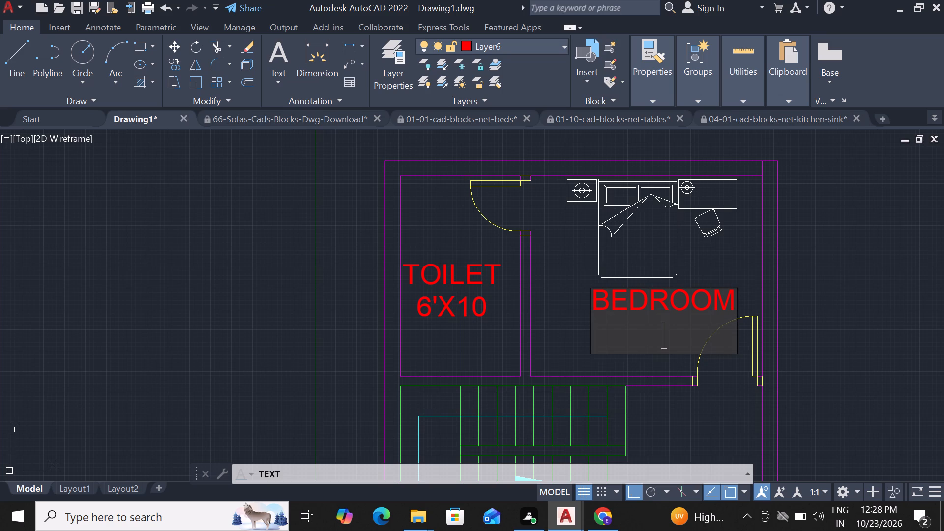
{"action": "type", "text": "11"}
{"action": "key", "text": "apostrophe"}
{"action": "key", "text": "7"}
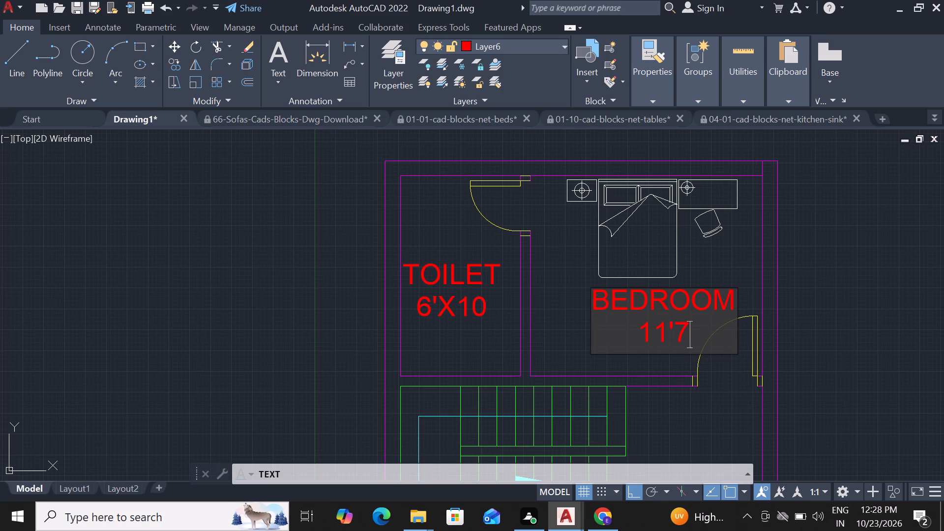
{"action": "key", "text": "shift+quotedbl"}
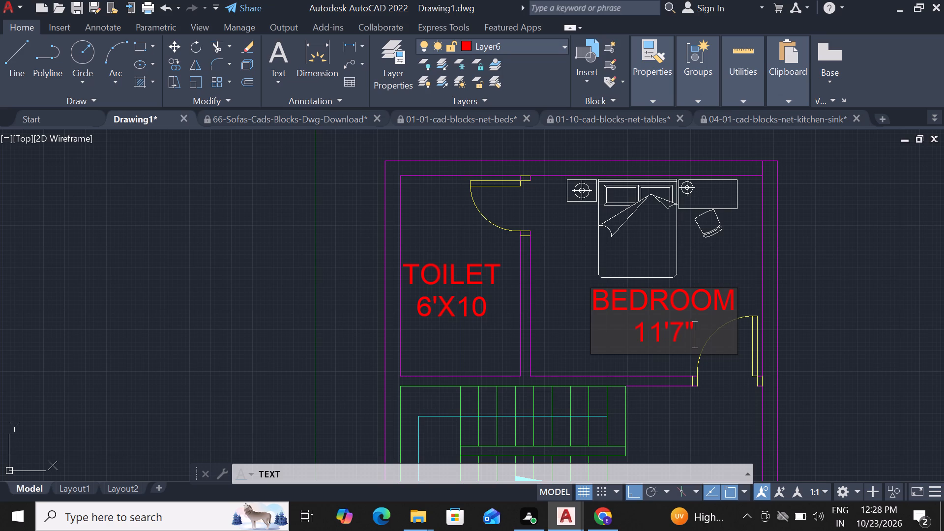
{"action": "type", "text": "X1"}
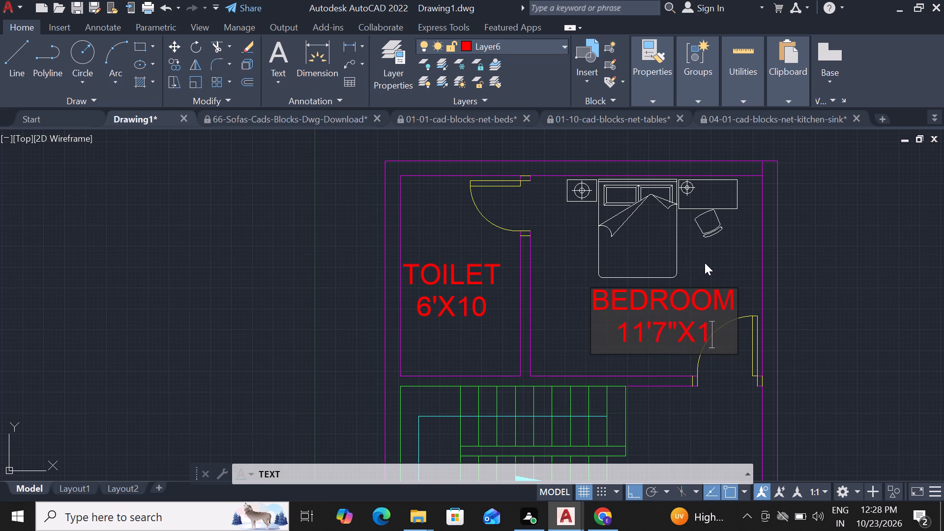
{"action": "key", "text": "0"}
{"action": "key", "text": "apostrophe"}
Add the label LOBBY in the passage beside the kitchen's short wall, with the size 7'7"X21' on a second line beneath it.
{"action": "scroll", "coordinate": [705, 263], "scroll_direction": "down", "scroll_amount": 3}
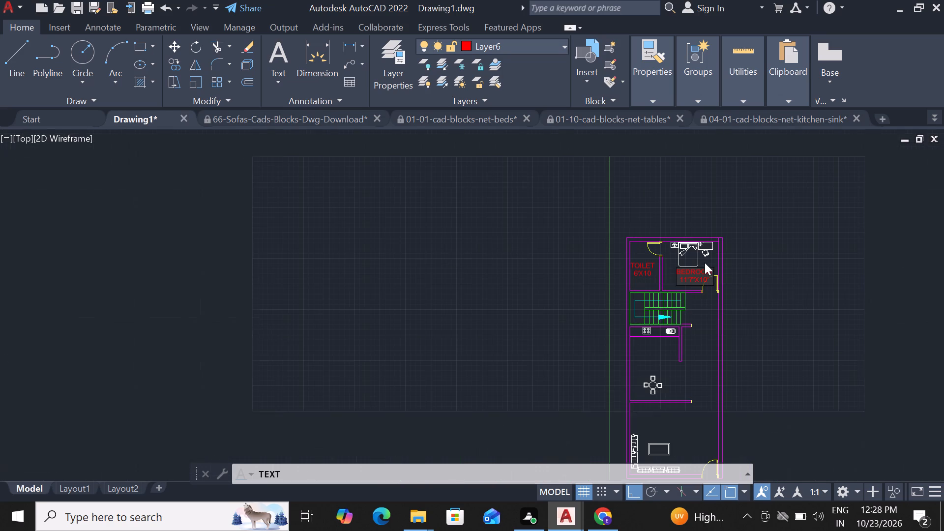
{"action": "scroll", "coordinate": [693, 359], "scroll_direction": "up", "scroll_amount": 3}
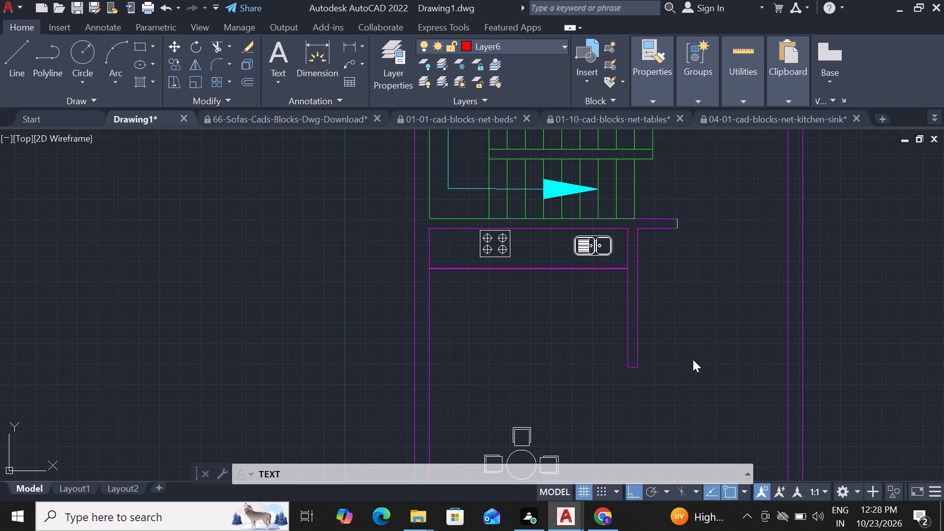
{"action": "left_click", "coordinate": [700, 342]}
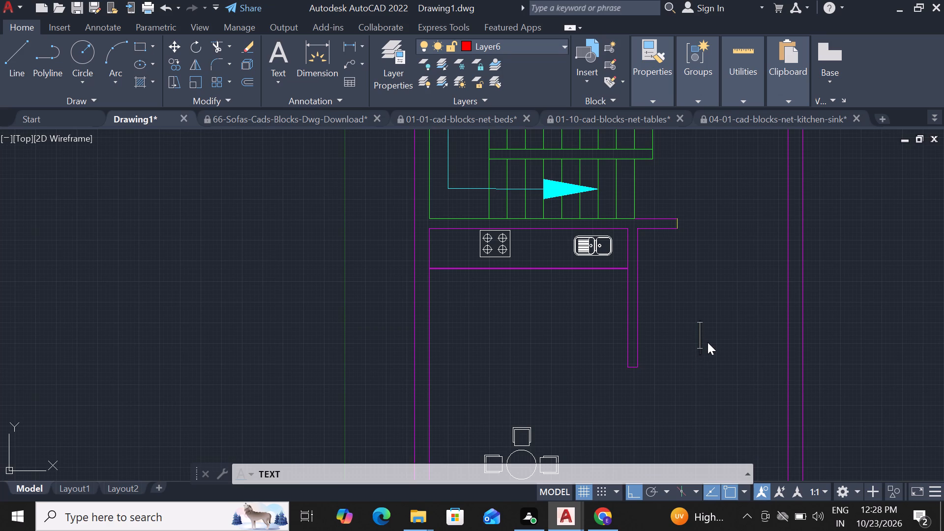
{"action": "left_click", "coordinate": [710, 342]}
{"action": "type", "text": "LO"}
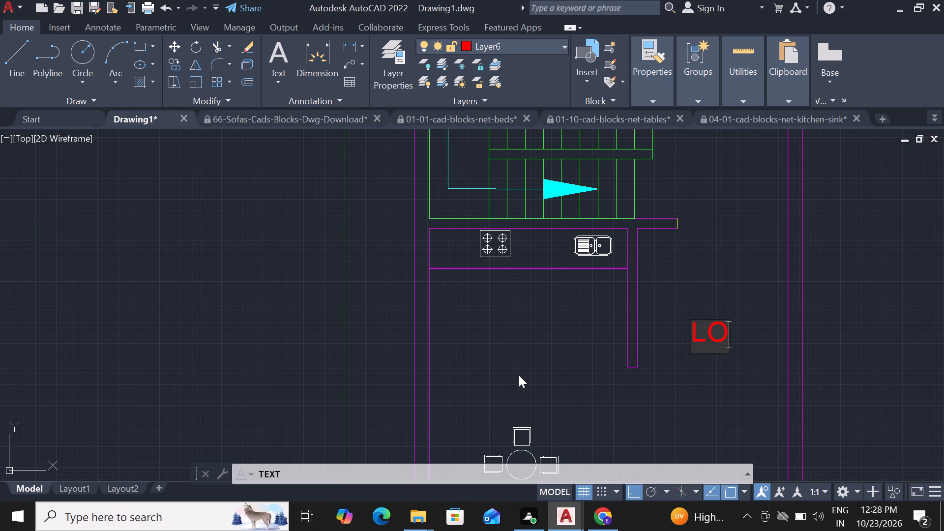
{"action": "type", "text": "BBY"}
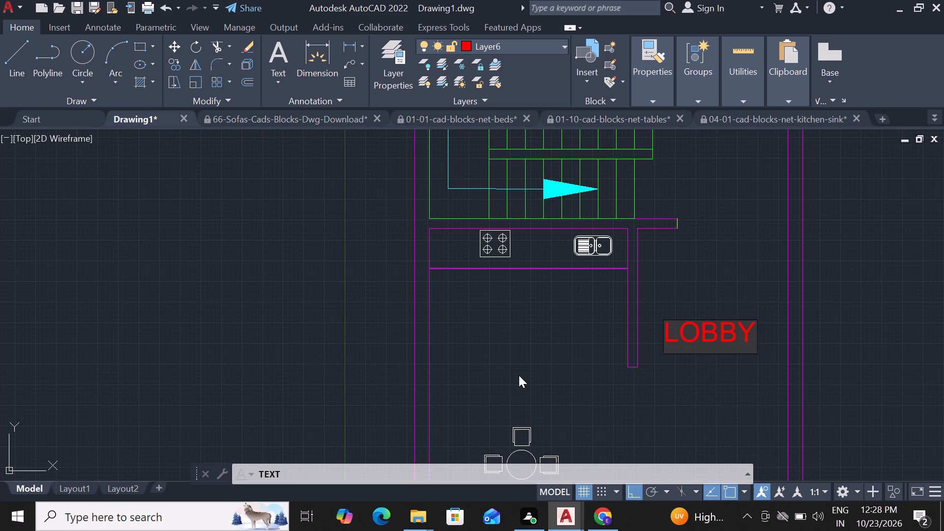
{"action": "key", "text": "Return"}
{"action": "type", "text": "7'7"}
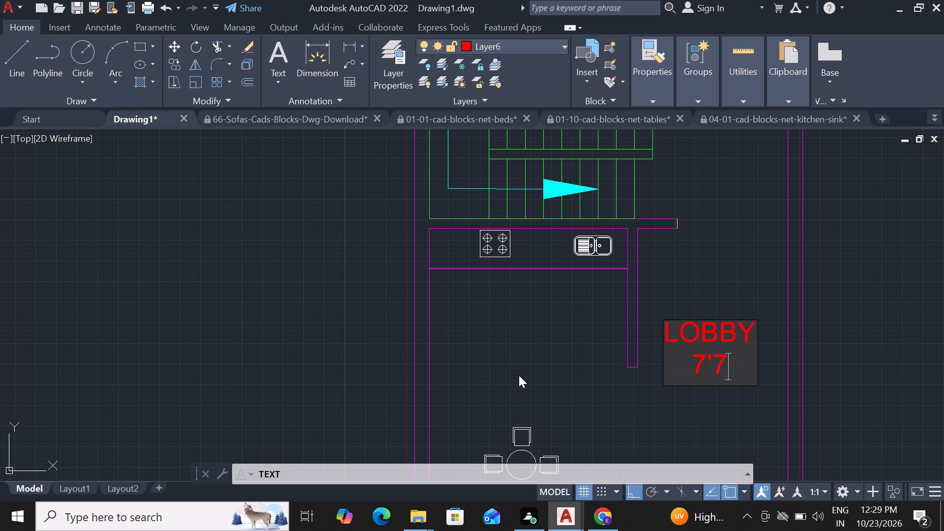
{"action": "key", "text": "shift+quotedbl"}
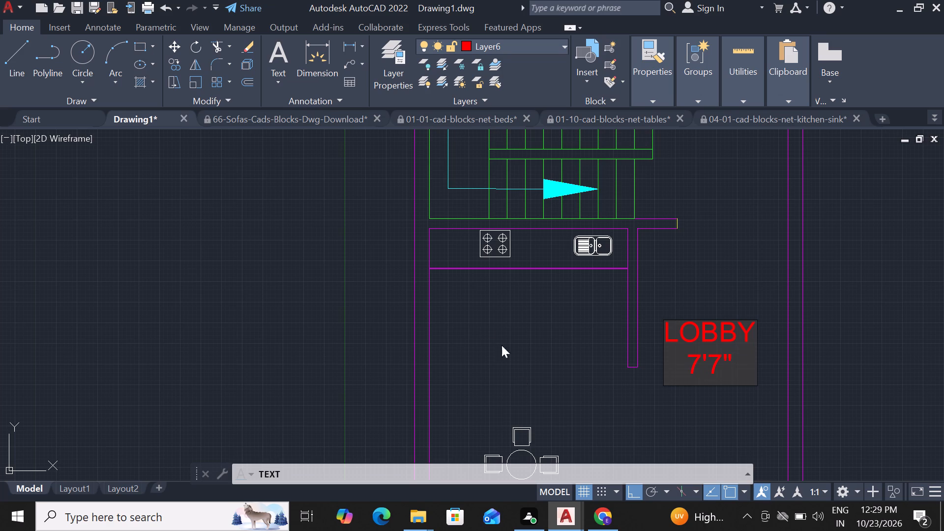
{"action": "type", "text": "X21"}
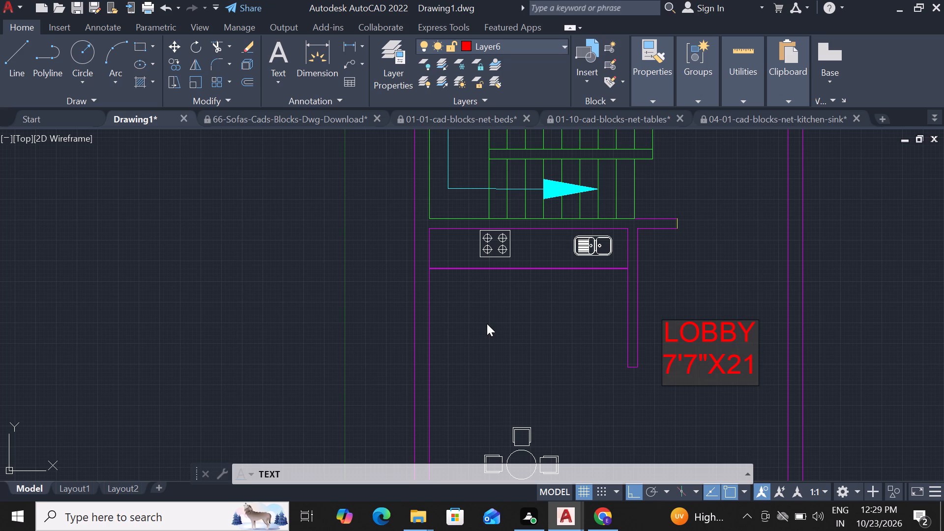
{"action": "key", "text": "apostrophe"}
Add the label KITCHEN below the counter with the stove and sink, with the room size 10'X7' on a second line beneath it.
{"action": "scroll", "coordinate": [487, 324], "scroll_direction": "down", "scroll_amount": 2}
{"action": "scroll", "coordinate": [477, 324], "scroll_direction": "up", "scroll_amount": 1}
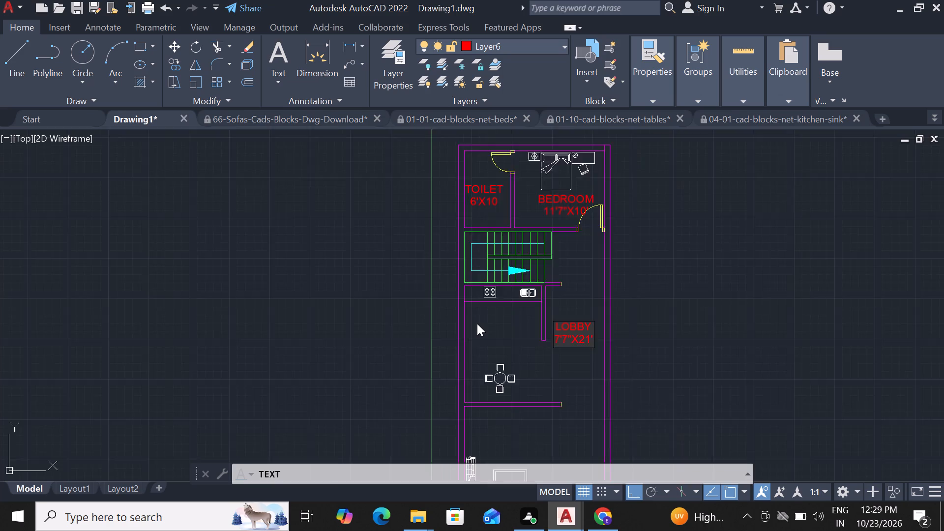
{"action": "left_click", "coordinate": [494, 322]}
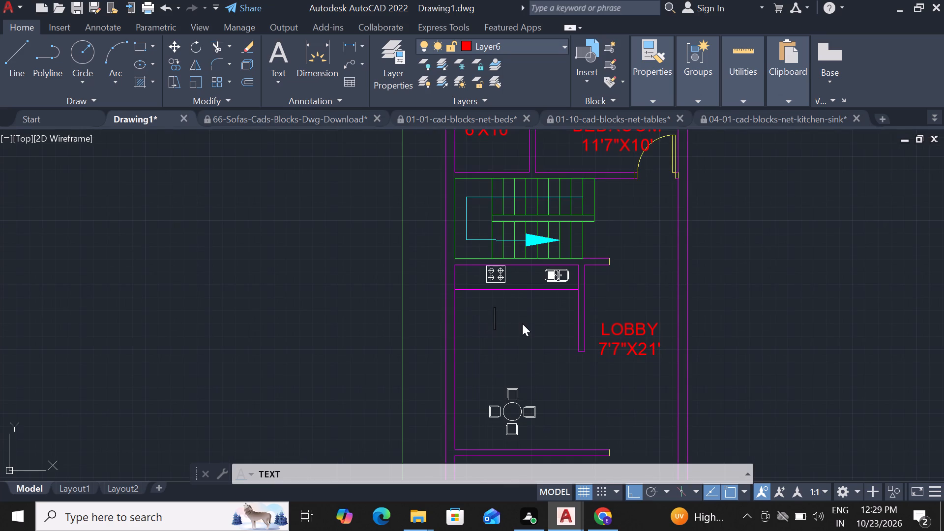
{"action": "left_click", "coordinate": [512, 326]}
{"action": "type", "text": "KI"}
{"action": "key", "text": "t"}
{"action": "type", "text": "CHEN"}
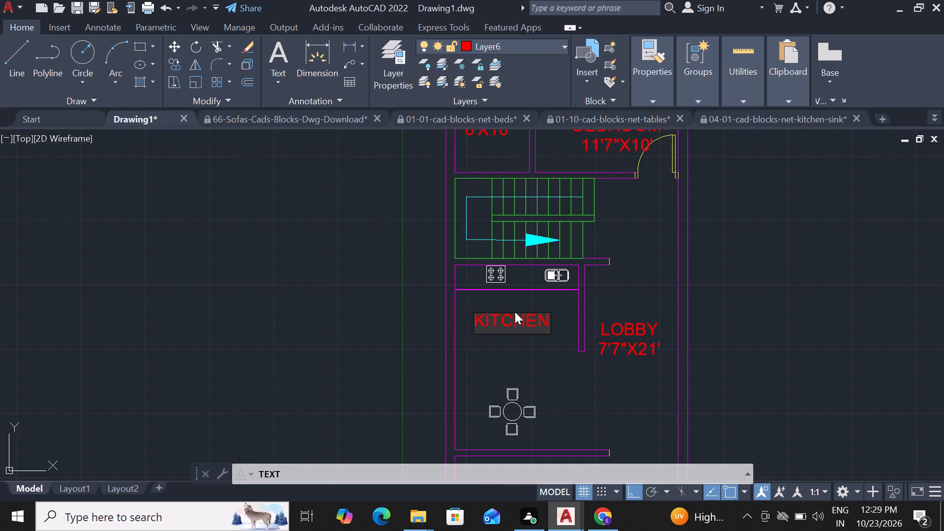
{"action": "key", "text": "Return"}
{"action": "key", "text": "1"}
{"action": "type", "text": "0'X"}
{"action": "type", "text": "7'"}
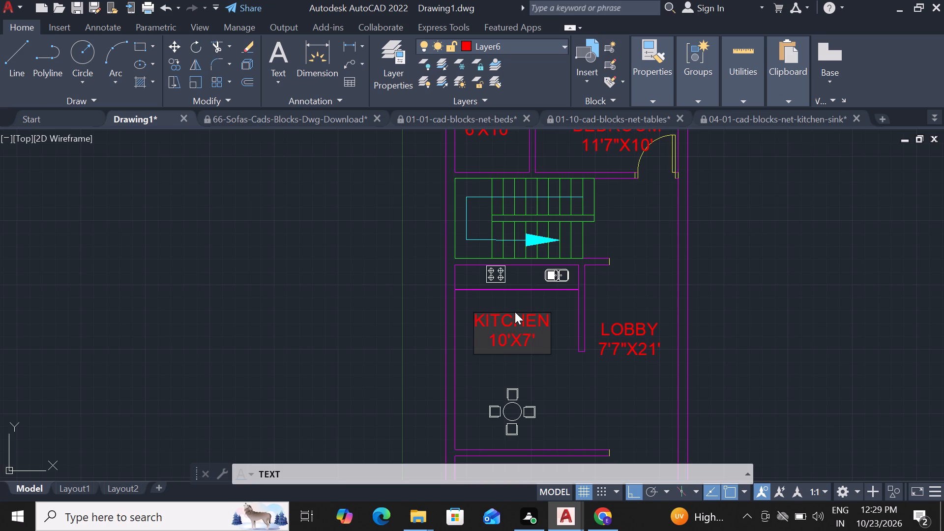
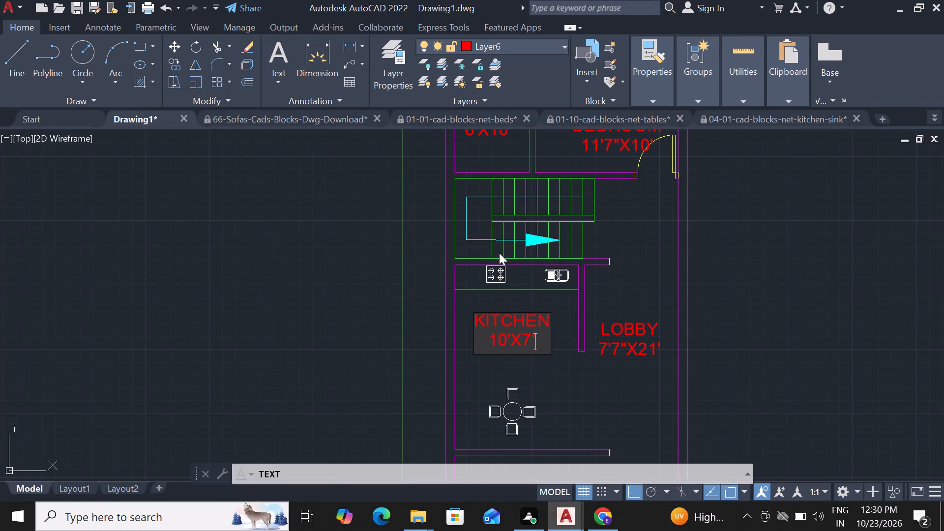
Add the label DINING beside the round dining table, with the room size 10'X8' on a second line beneath it.
{"action": "scroll", "coordinate": [501, 385], "scroll_direction": "up", "scroll_amount": 2}
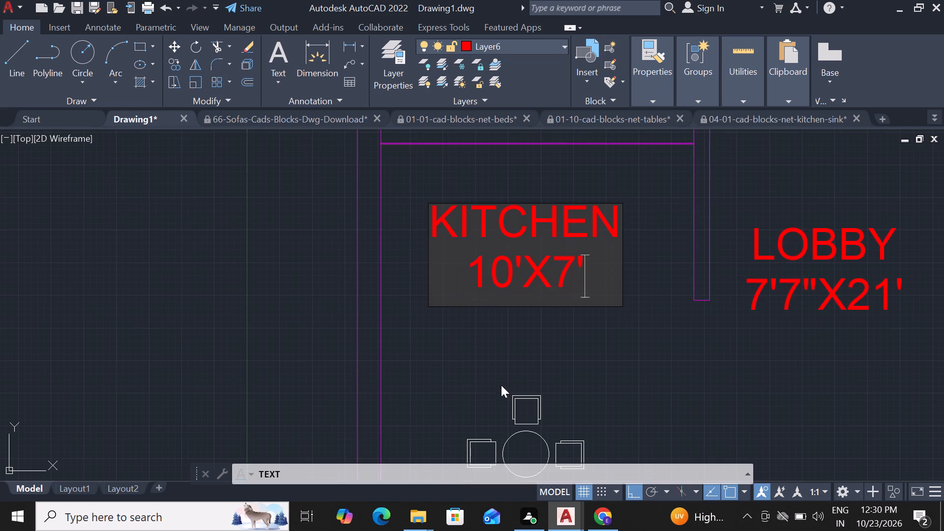
{"action": "scroll", "coordinate": [525, 380], "scroll_direction": "down", "scroll_amount": 3}
{"action": "scroll", "coordinate": [547, 370], "scroll_direction": "up", "scroll_amount": 2}
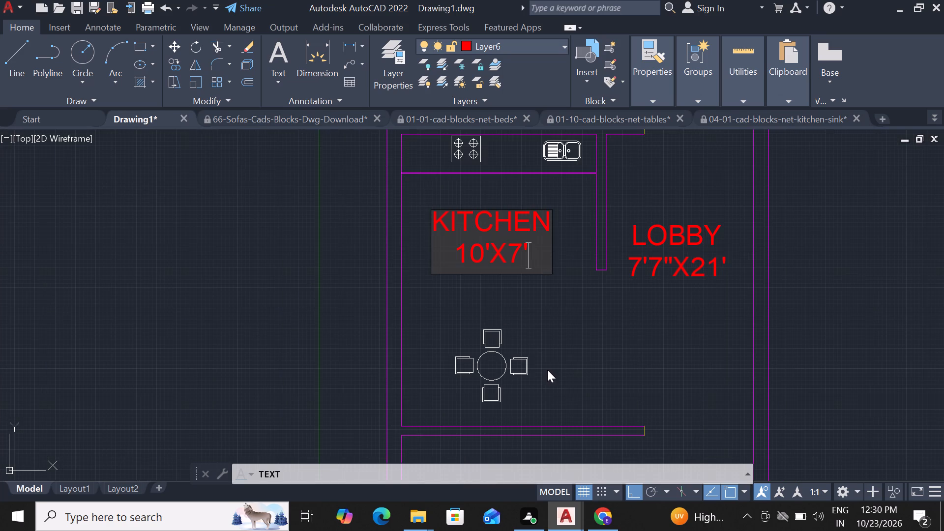
{"action": "left_click", "coordinate": [571, 350]}
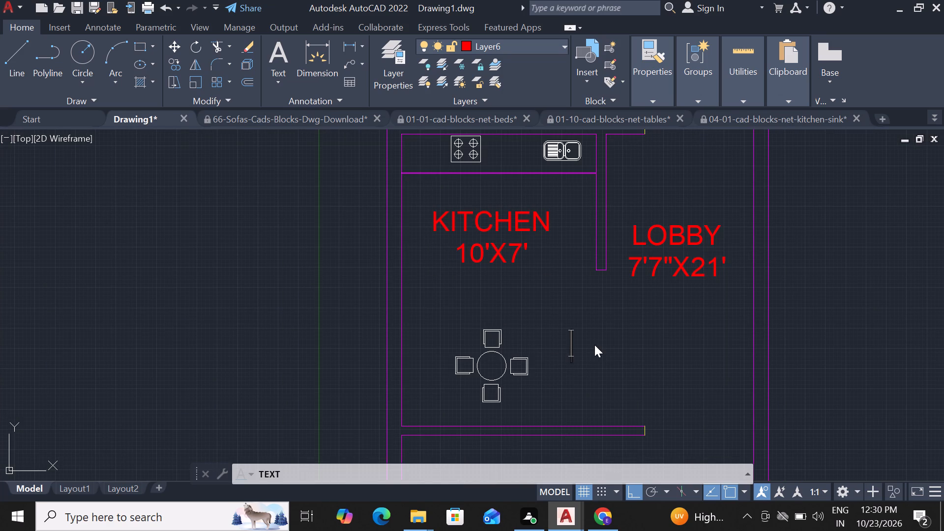
{"action": "type", "text": "DINI"}
{"action": "key", "text": "n"}
{"action": "key", "text": "g"}
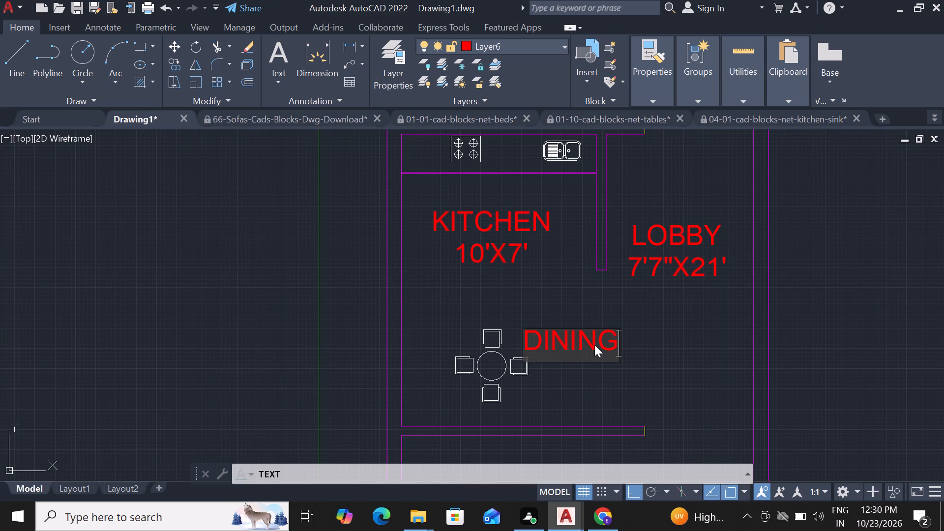
{"action": "key", "text": "Return"}
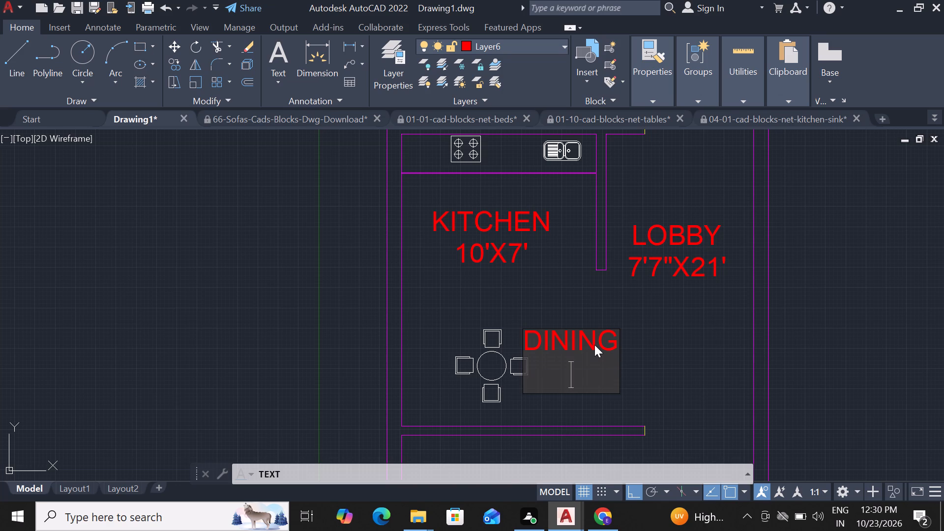
{"action": "type", "text": "10'X"}
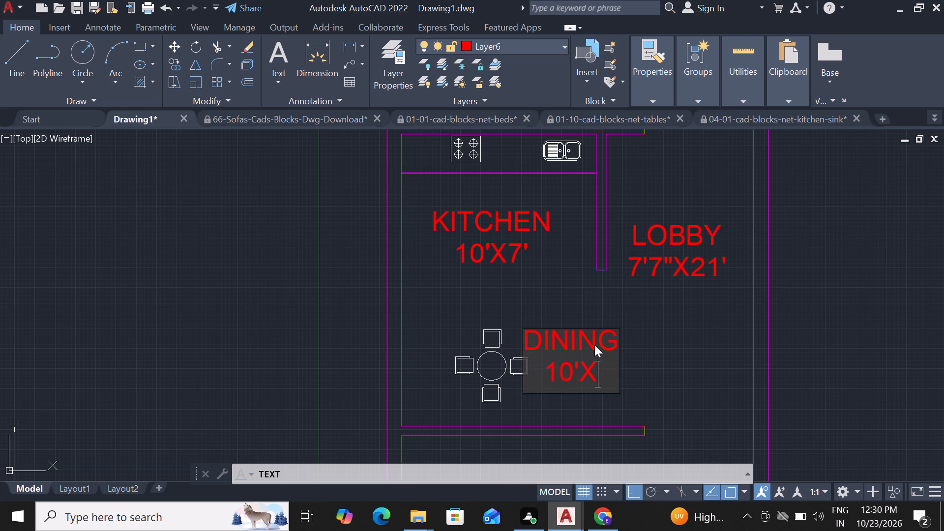
{"action": "type", "text": "8'"}
Add the label LIVING ROOM in the open space between the coffee table and the dining area wall.
{"action": "scroll", "coordinate": [609, 319], "scroll_direction": "down", "scroll_amount": 3}
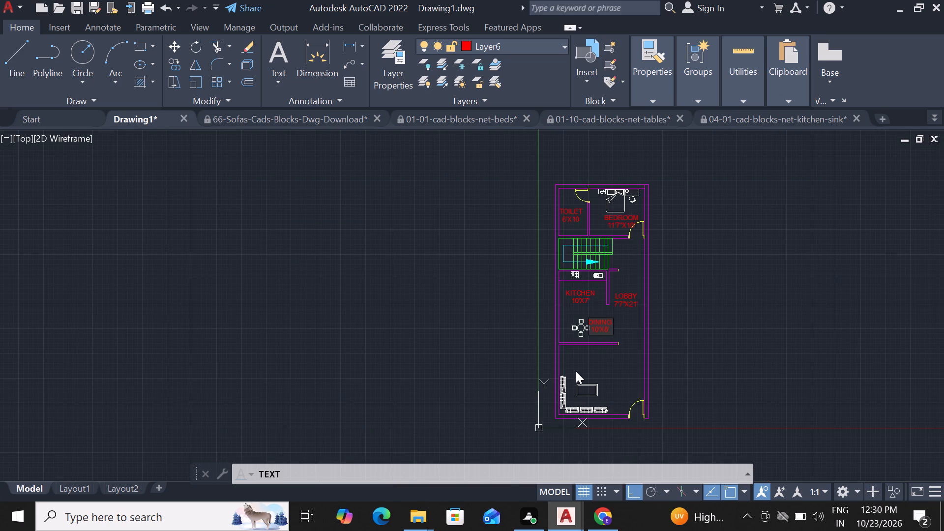
{"action": "scroll", "coordinate": [574, 358], "scroll_direction": "up", "scroll_amount": 2}
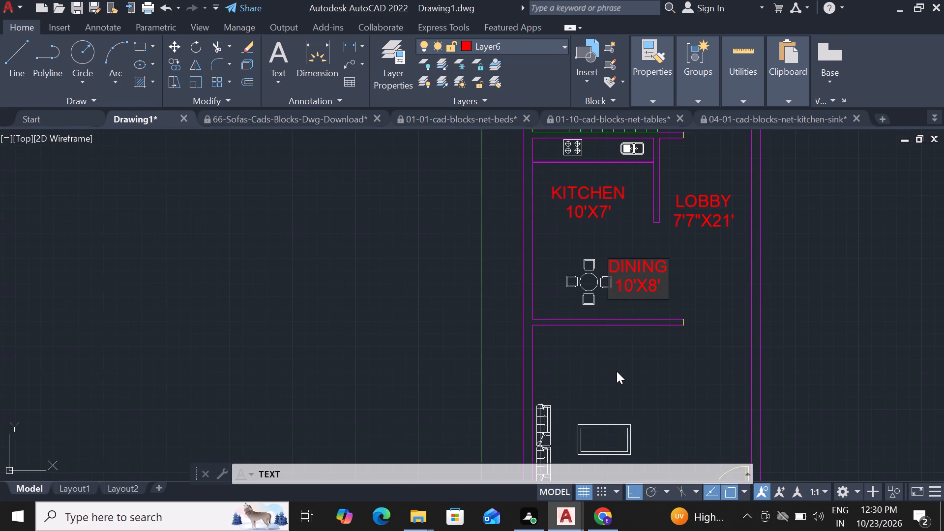
{"action": "left_click", "coordinate": [614, 353]}
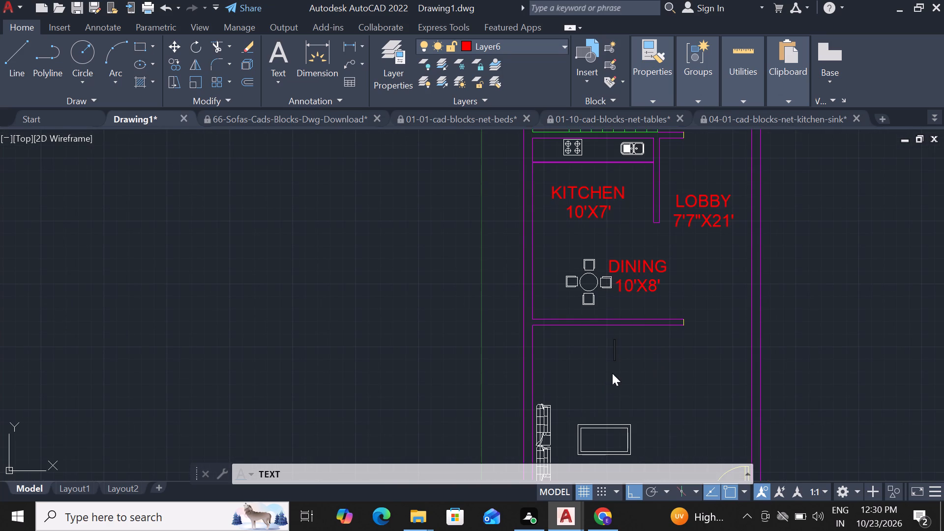
{"action": "left_click", "coordinate": [612, 373]}
{"action": "type", "text": "LI"}
{"action": "key", "text": "v"}
{"action": "type", "text": "IN"}
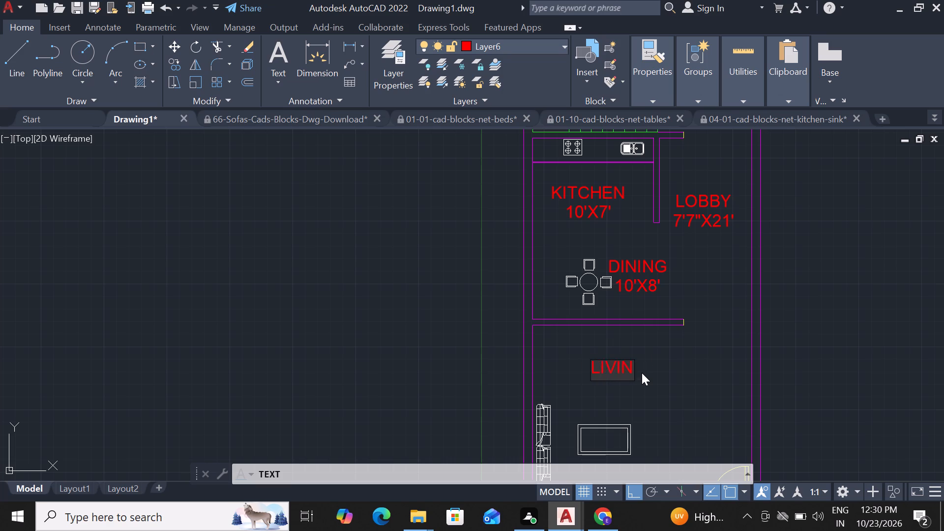
{"action": "key", "text": "g"}
{"action": "right_click", "coordinate": [642, 373]}
{"action": "key", "text": "space"}
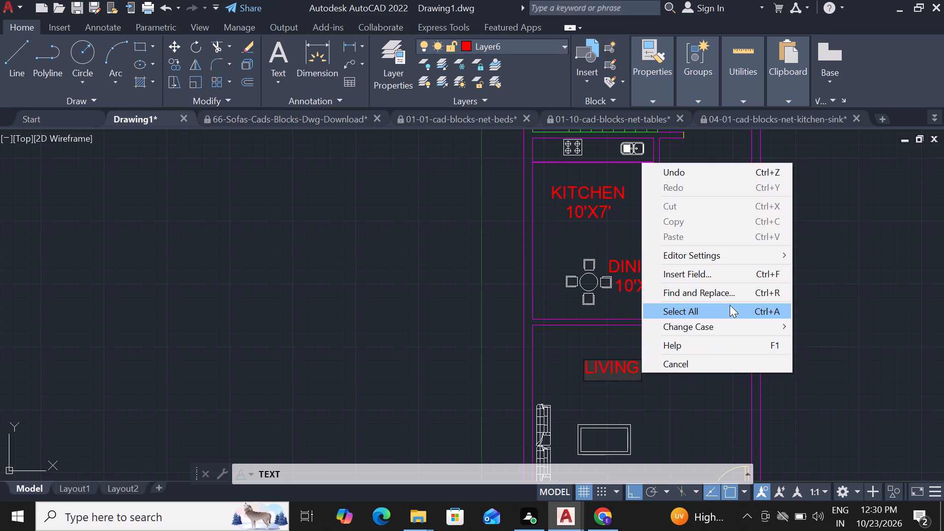
{"action": "left_click", "coordinate": [617, 361]}
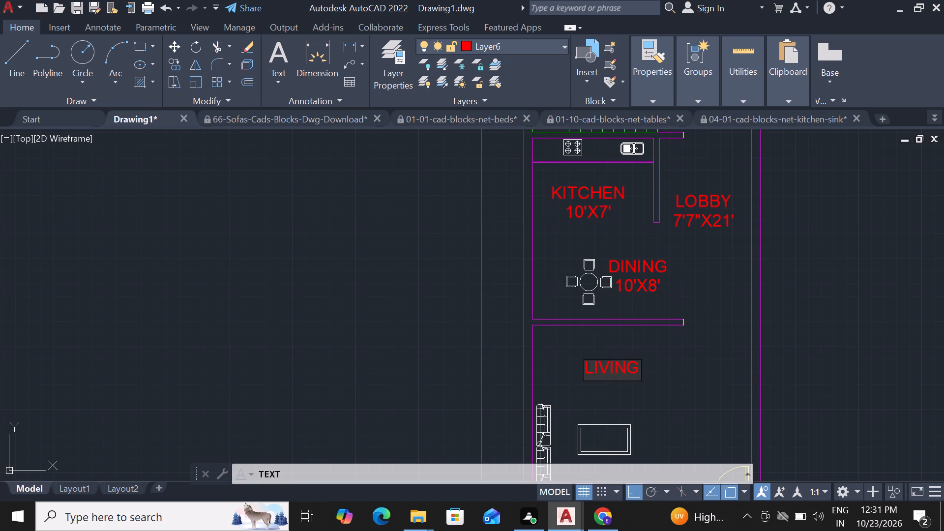
{"action": "left_click", "coordinate": [639, 365]}
{"action": "key", "text": "space"}
{"action": "type", "text": "ROO"}
{"action": "key", "text": "m"}
Add the label MG in the opening of the main entrance door beside the living room sofas.
{"action": "scroll", "coordinate": [658, 356], "scroll_direction": "down", "scroll_amount": 3}
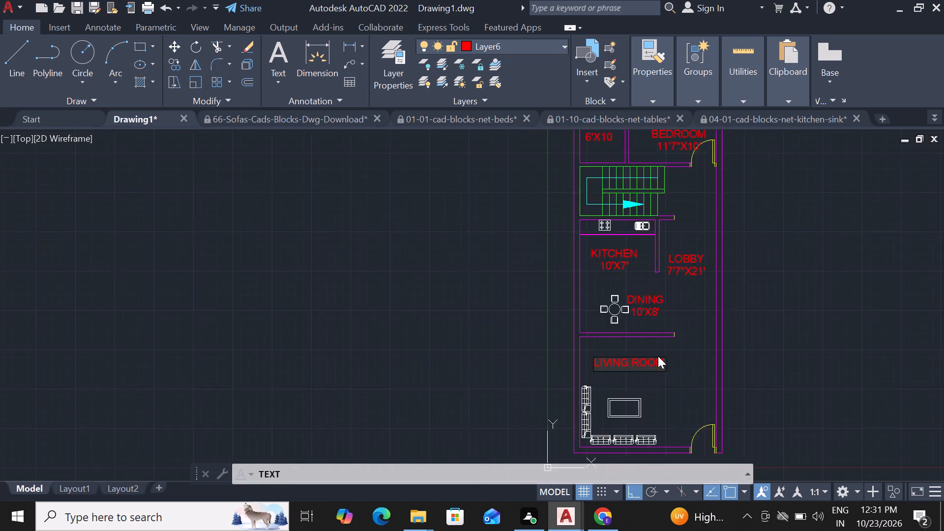
{"action": "scroll", "coordinate": [682, 407], "scroll_direction": "up", "scroll_amount": 3}
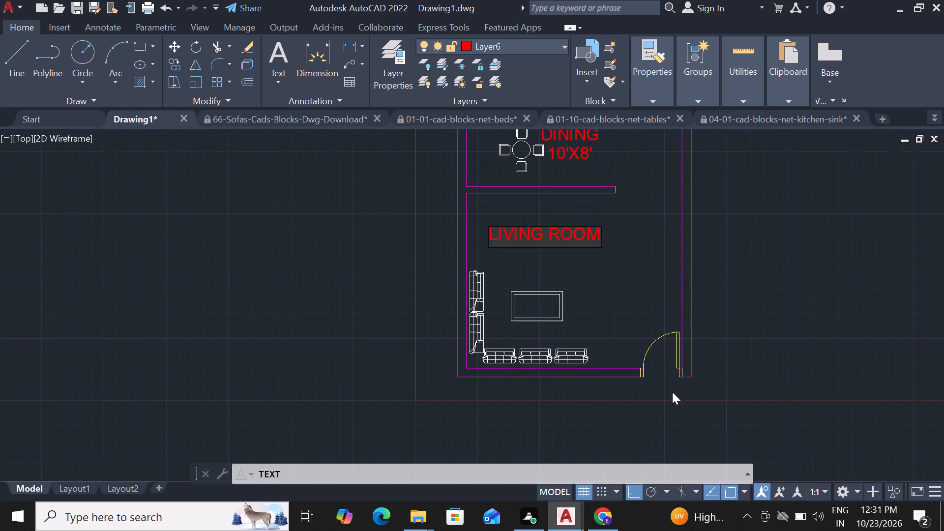
{"action": "scroll", "coordinate": [672, 392], "scroll_direction": "up", "scroll_amount": 1}
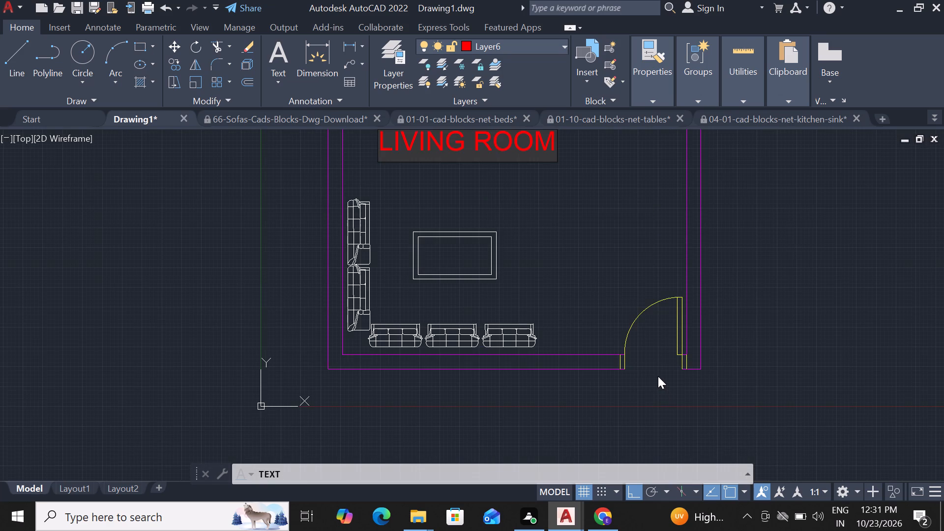
{"action": "scroll", "coordinate": [658, 376], "scroll_direction": "up", "scroll_amount": 2}
{"action": "left_click", "coordinate": [643, 354]}
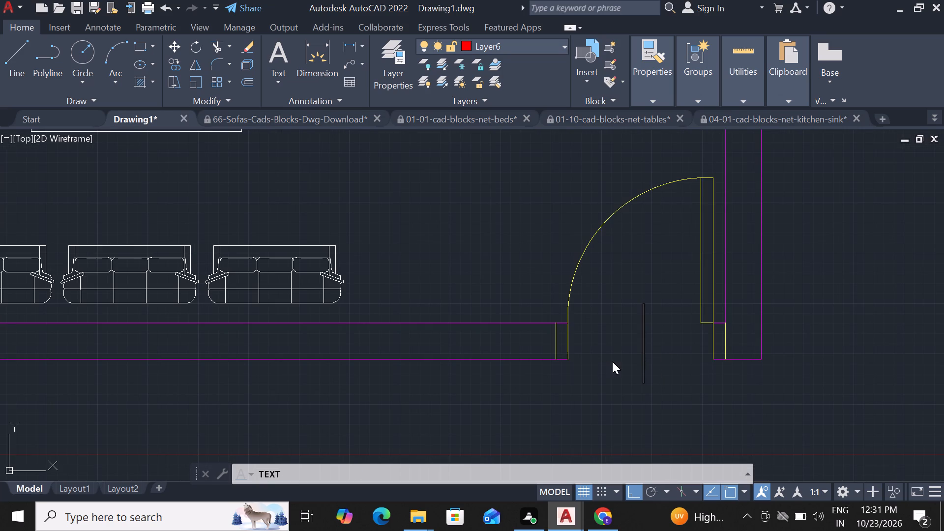
{"action": "left_click", "coordinate": [612, 361]}
{"action": "left_click", "coordinate": [631, 360]}
{"action": "key", "text": "m"}
{"action": "key", "text": "g"}
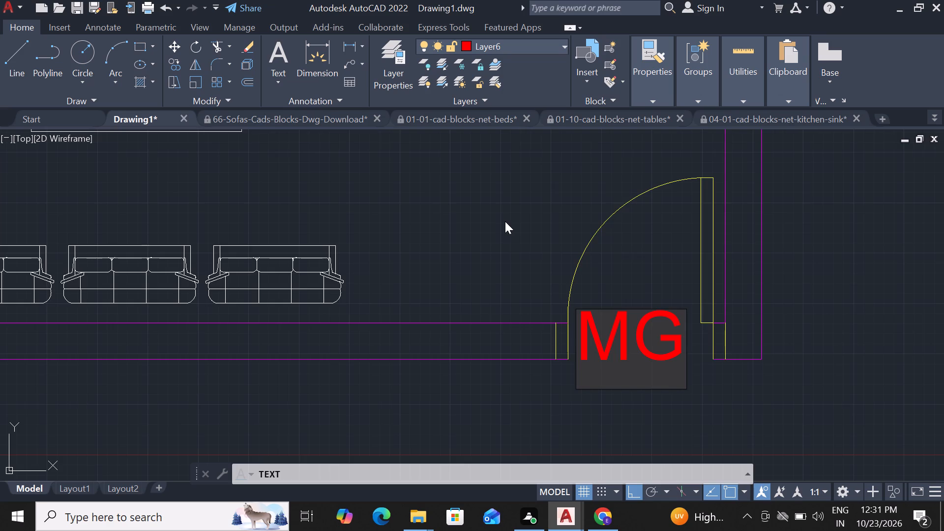
Add the door label D1 in the opening of the bedroom door that leads to the lobby.
{"action": "scroll", "coordinate": [505, 221], "scroll_direction": "down", "scroll_amount": 4}
{"action": "scroll", "coordinate": [581, 254], "scroll_direction": "down", "scroll_amount": 2}
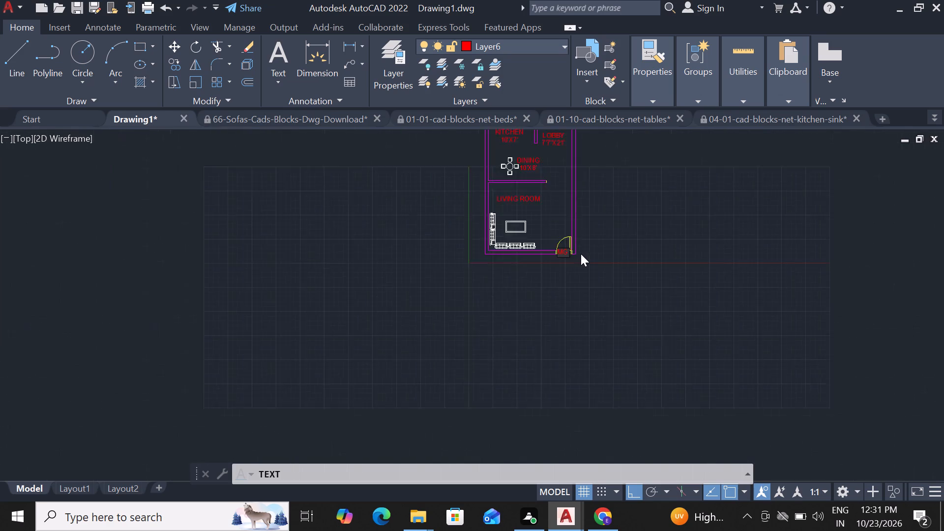
{"action": "scroll", "coordinate": [581, 254], "scroll_direction": "down", "scroll_amount": 1}
{"action": "scroll", "coordinate": [568, 196], "scroll_direction": "down", "scroll_amount": 1}
{"action": "scroll", "coordinate": [565, 139], "scroll_direction": "up", "scroll_amount": 2}
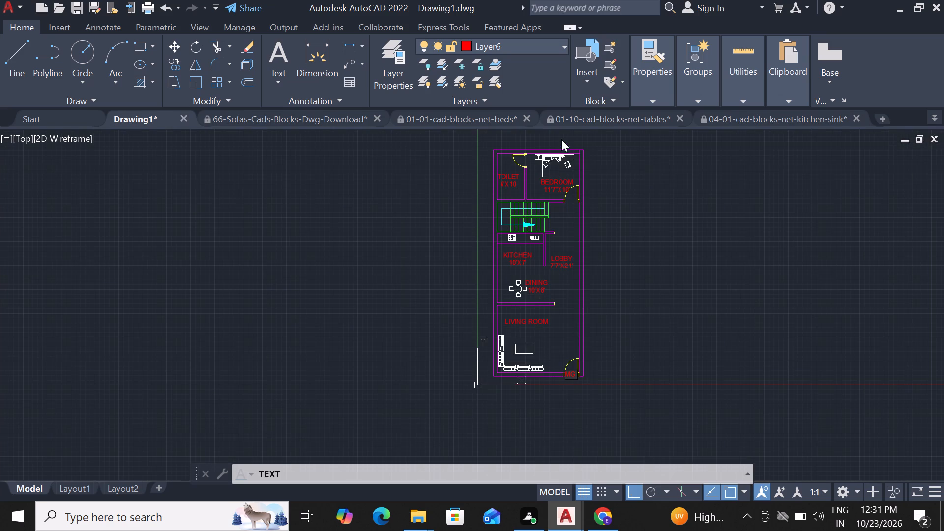
{"action": "scroll", "coordinate": [559, 155], "scroll_direction": "up", "scroll_amount": 2}
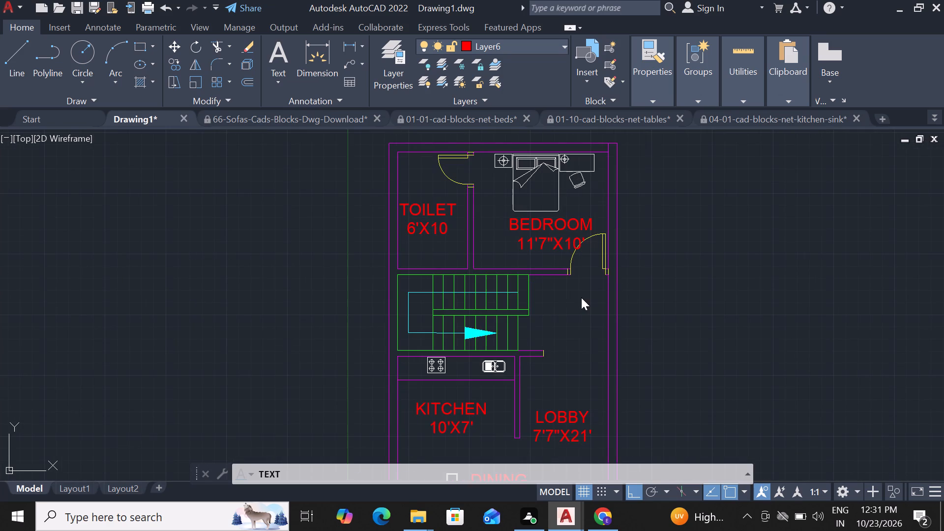
{"action": "scroll", "coordinate": [585, 279], "scroll_direction": "up", "scroll_amount": 3}
{"action": "left_click", "coordinate": [583, 257]}
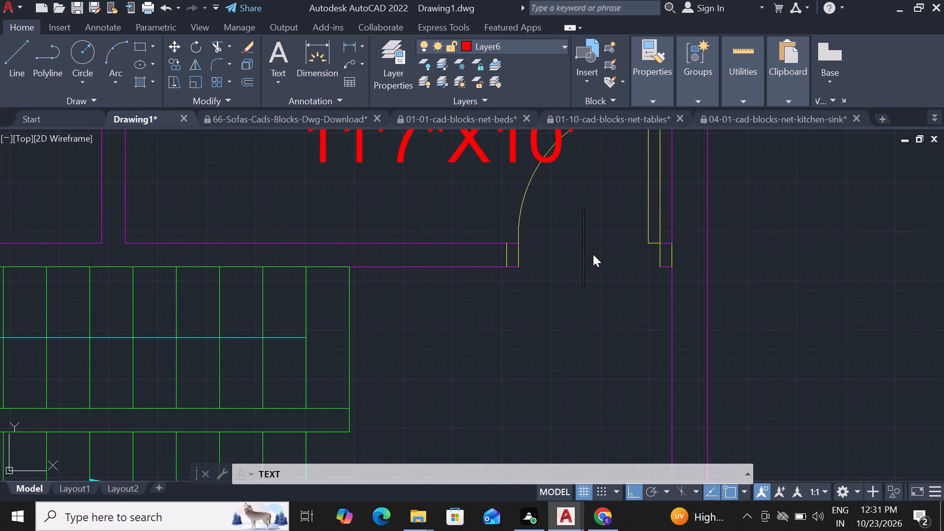
{"action": "key", "text": "d"}
{"action": "key", "text": "1"}
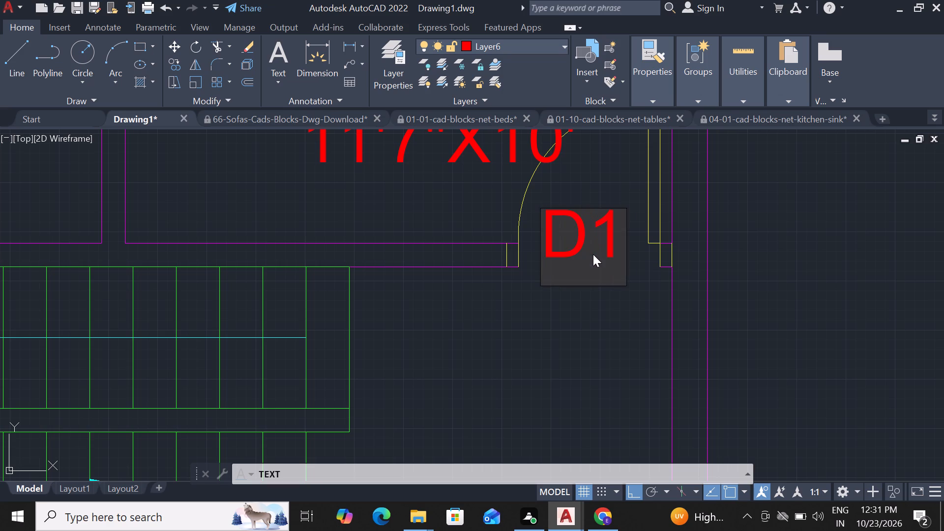
Add the door label D1 in the opening of the toilet door.
{"action": "scroll", "coordinate": [593, 254], "scroll_direction": "down", "scroll_amount": 4}
{"action": "scroll", "coordinate": [473, 161], "scroll_direction": "up", "scroll_amount": 1}
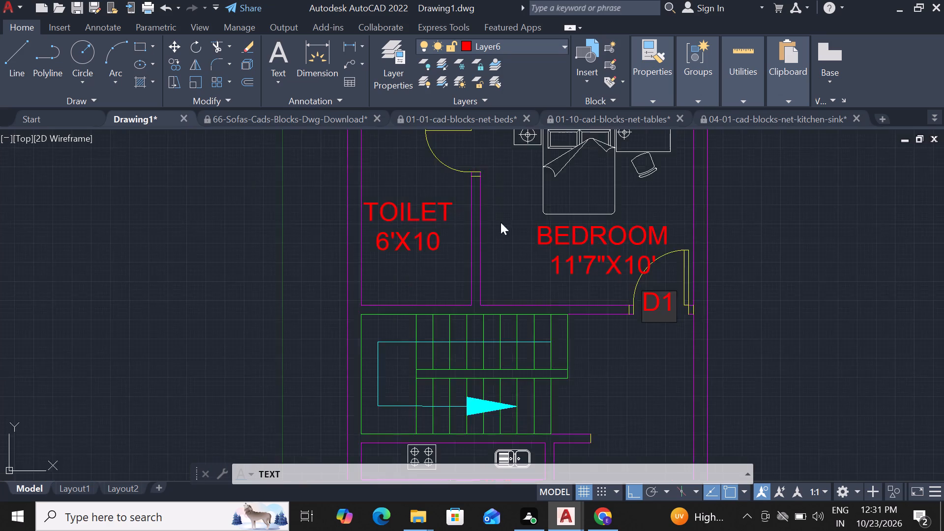
{"action": "scroll", "coordinate": [503, 234], "scroll_direction": "down", "scroll_amount": 3}
{"action": "scroll", "coordinate": [492, 195], "scroll_direction": "up", "scroll_amount": 3}
{"action": "scroll", "coordinate": [482, 266], "scroll_direction": "up", "scroll_amount": 1}
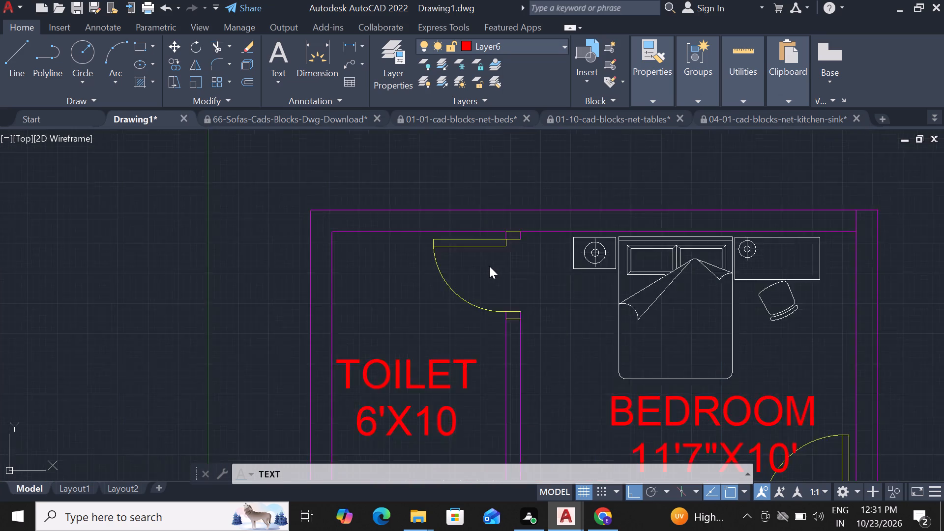
{"action": "scroll", "coordinate": [489, 266], "scroll_direction": "up", "scroll_amount": 2}
{"action": "left_click", "coordinate": [522, 299]}
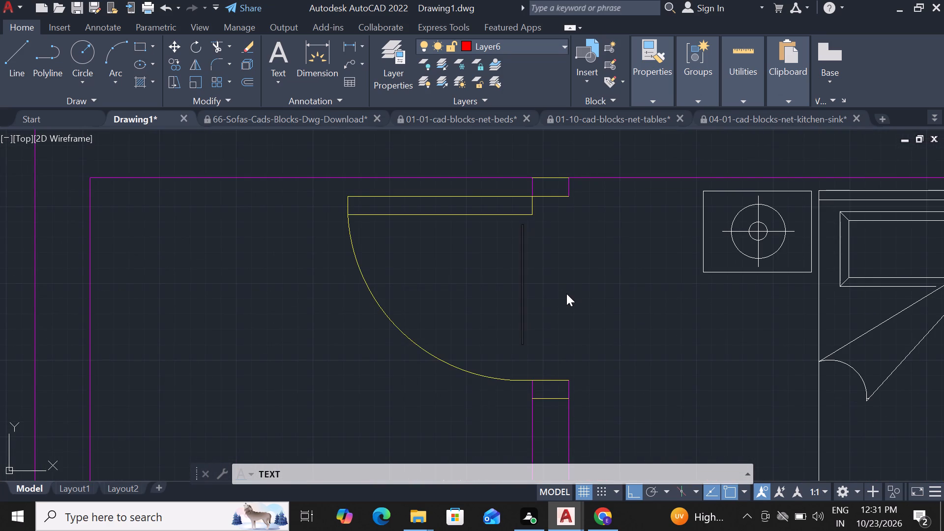
{"action": "left_click", "coordinate": [591, 399]}
{"action": "left_click", "coordinate": [557, 313]}
{"action": "type", "text": "D1"}
Add the label W outside the plan, next to the toilet's outer side wall.
{"action": "scroll", "coordinate": [559, 306], "scroll_direction": "down", "scroll_amount": 4}
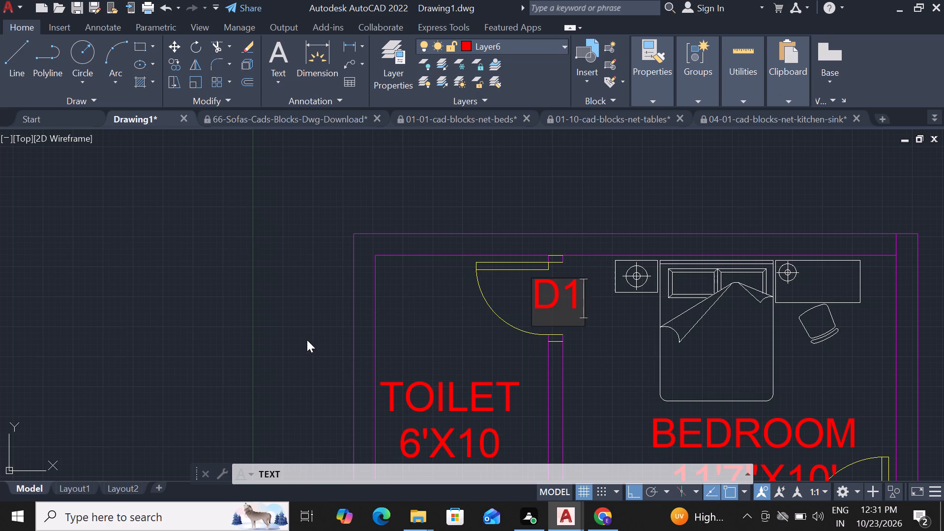
{"action": "scroll", "coordinate": [365, 326], "scroll_direction": "down", "scroll_amount": 2}
{"action": "scroll", "coordinate": [334, 363], "scroll_direction": "up", "scroll_amount": 1}
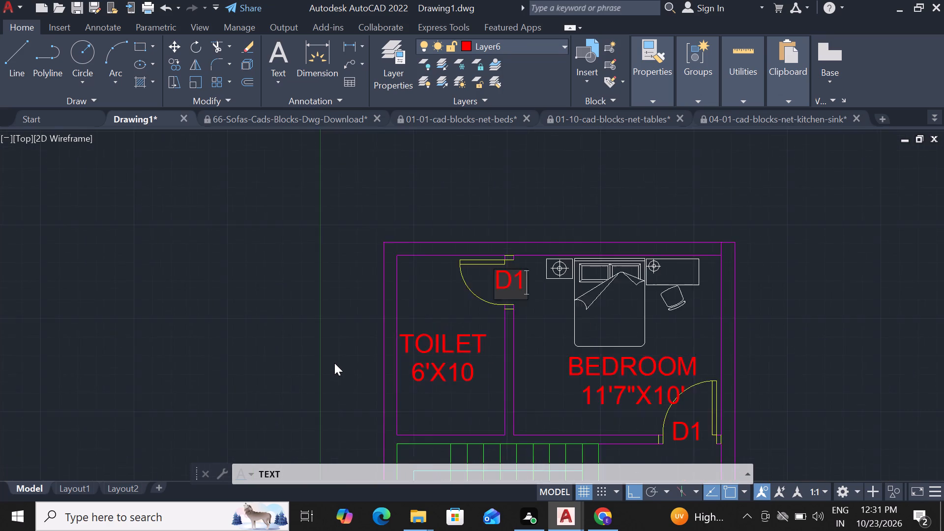
{"action": "scroll", "coordinate": [334, 363], "scroll_direction": "up", "scroll_amount": 1}
{"action": "left_click", "coordinate": [355, 388]}
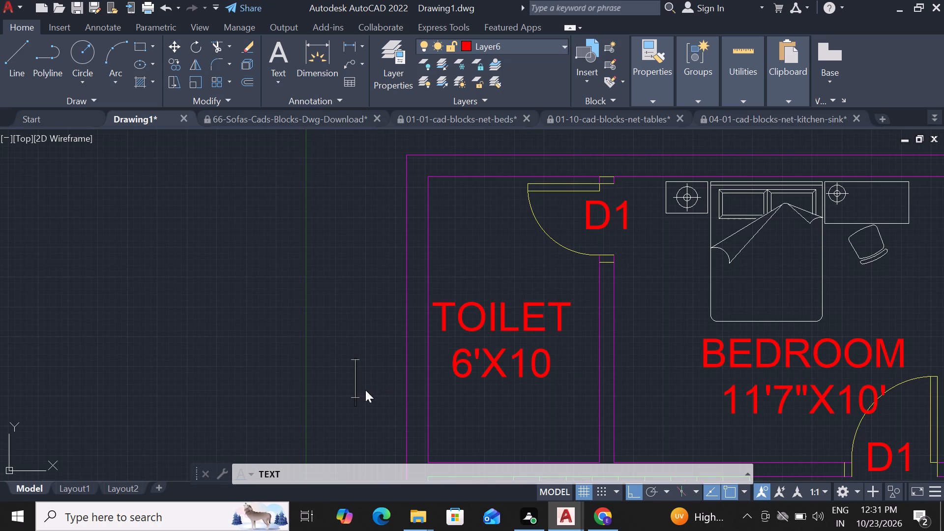
{"action": "key", "text": "w"}
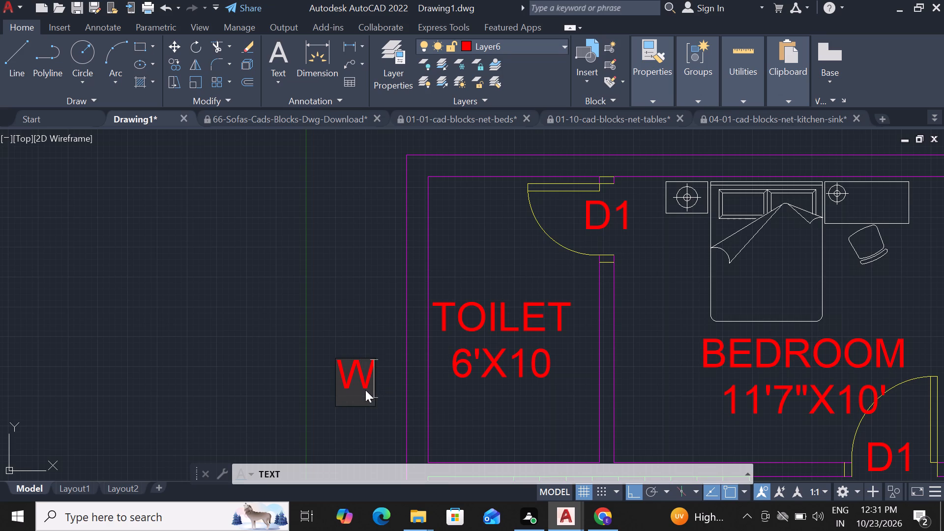
Add the window label W1 outside the plan, beyond the bedroom wall behind the bed's headboard.
{"action": "scroll", "coordinate": [413, 371], "scroll_direction": "down", "scroll_amount": 2}
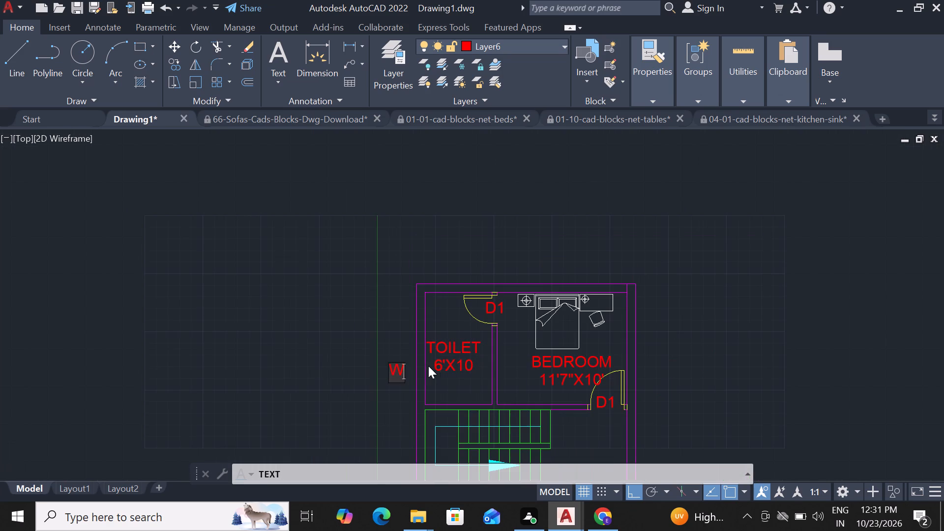
{"action": "left_click", "coordinate": [553, 264]}
{"action": "scroll", "coordinate": [556, 264], "scroll_direction": "up", "scroll_amount": 2}
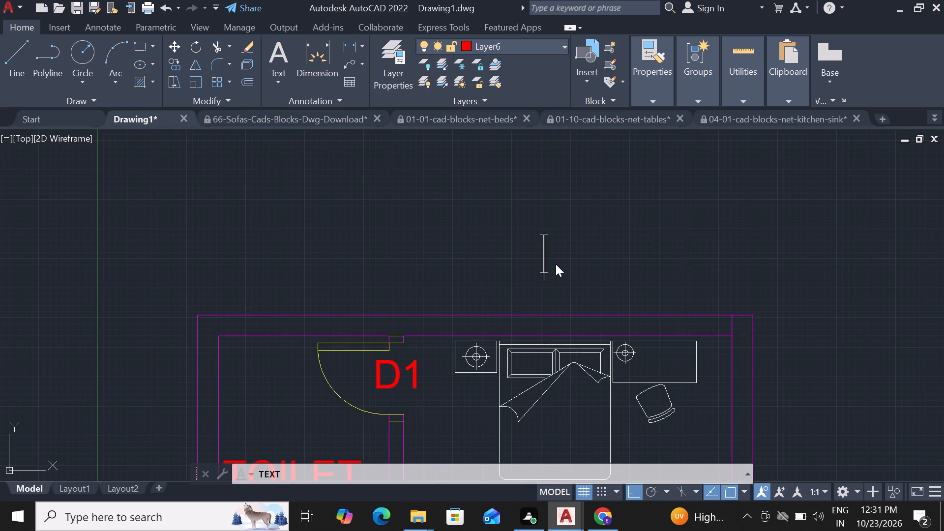
{"action": "key", "text": "w"}
{"action": "key", "text": "1"}
{"action": "scroll", "coordinate": [556, 264], "scroll_direction": "down", "scroll_amount": 2}
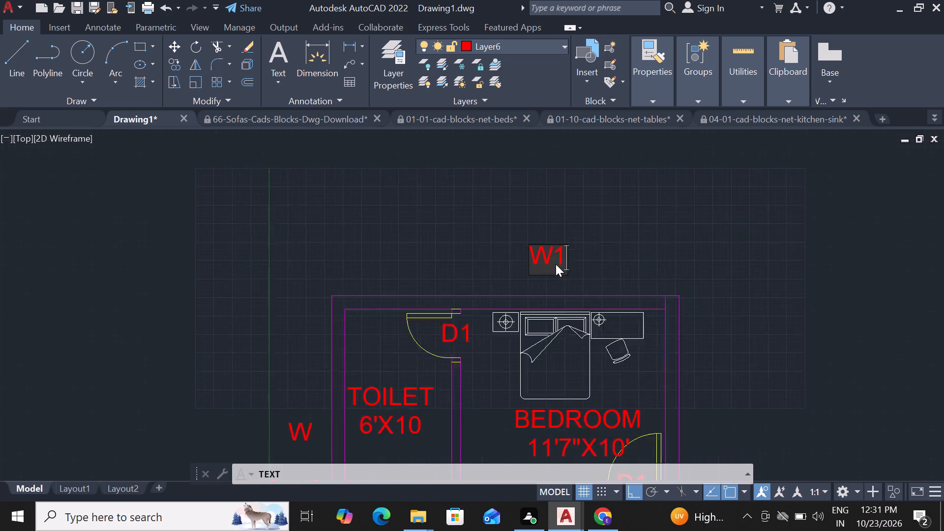
Add the window label W1 outside the plan, next to the lobby's outer side wall.
{"action": "scroll", "coordinate": [556, 264], "scroll_direction": "down", "scroll_amount": 3}
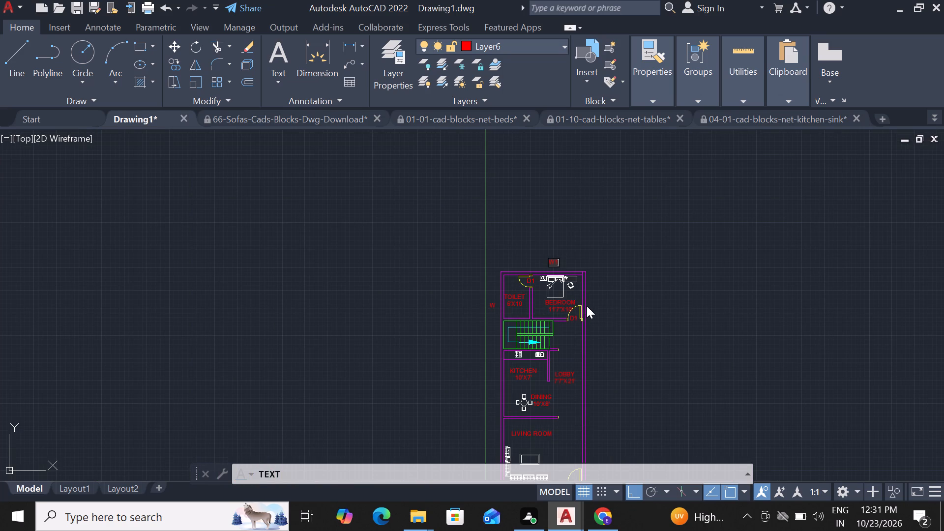
{"action": "scroll", "coordinate": [593, 333], "scroll_direction": "down", "scroll_amount": 1}
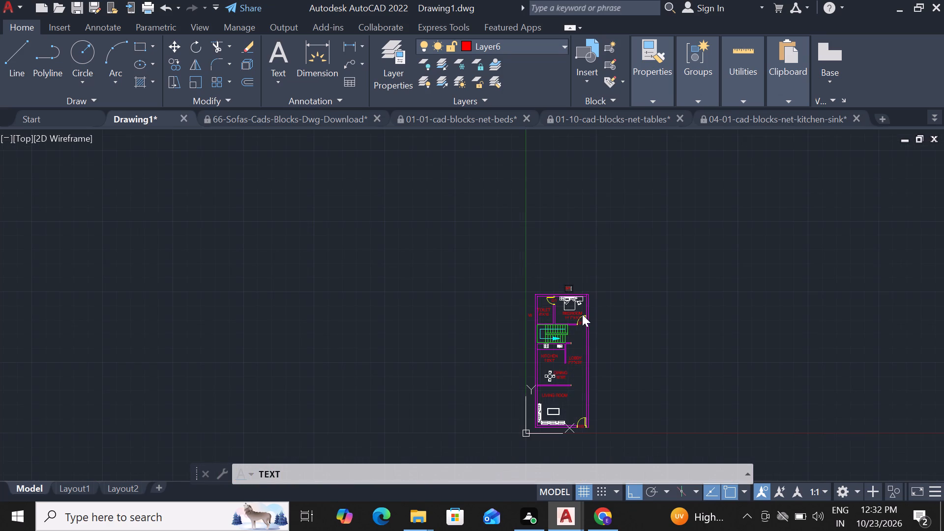
{"action": "scroll", "coordinate": [594, 331], "scroll_direction": "up", "scroll_amount": 3}
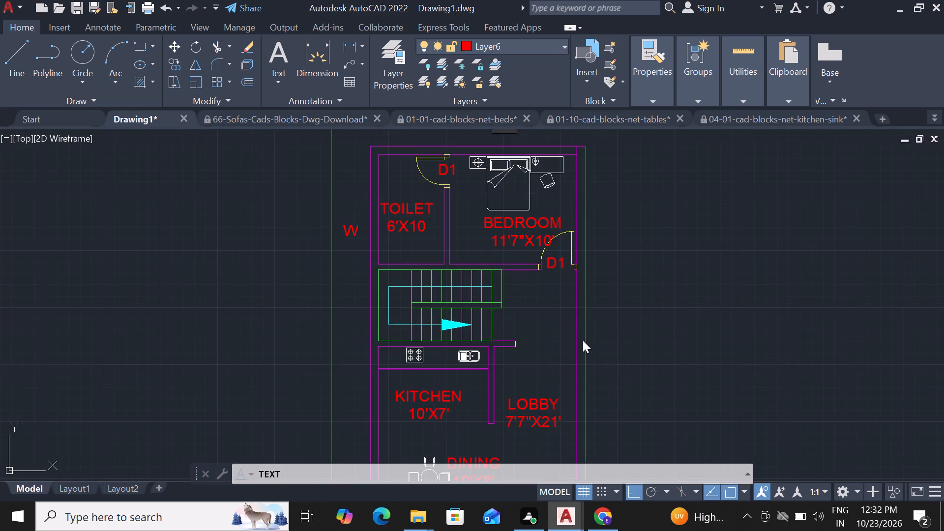
{"action": "scroll", "coordinate": [583, 340], "scroll_direction": "up", "scroll_amount": 1}
{"action": "scroll", "coordinate": [583, 328], "scroll_direction": "down", "scroll_amount": 2}
{"action": "scroll", "coordinate": [604, 375], "scroll_direction": "up", "scroll_amount": 2}
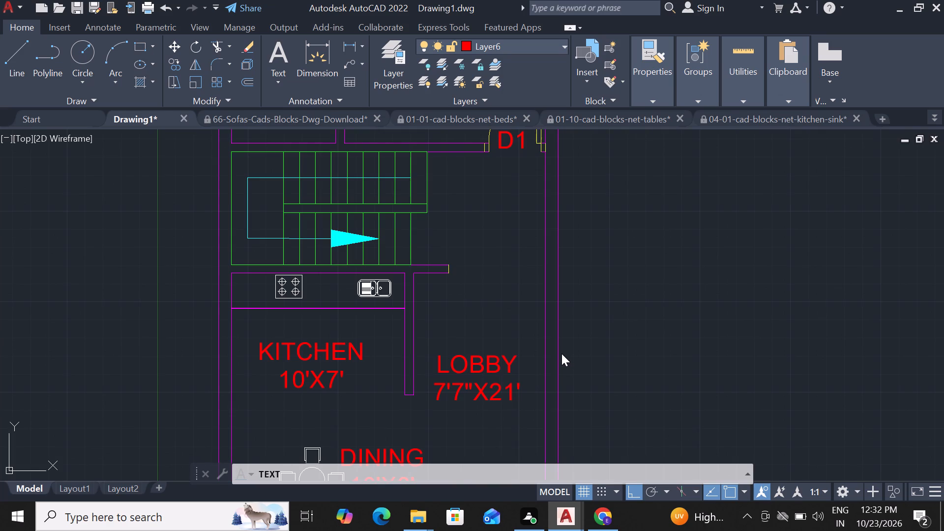
{"action": "scroll", "coordinate": [560, 352], "scroll_direction": "down", "scroll_amount": 3}
{"action": "scroll", "coordinate": [549, 378], "scroll_direction": "up", "scroll_amount": 2}
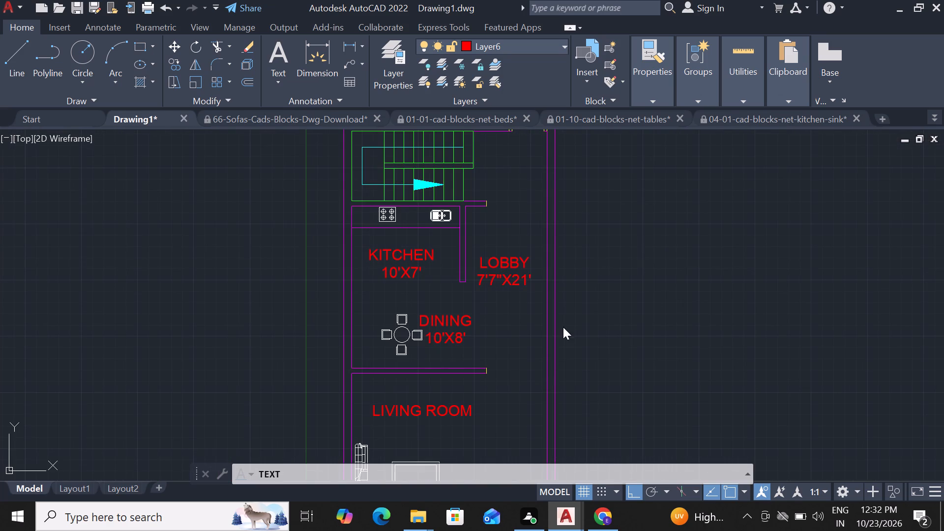
{"action": "left_click", "coordinate": [567, 275]}
{"action": "key", "text": "e"}
{"action": "key", "text": "1"}
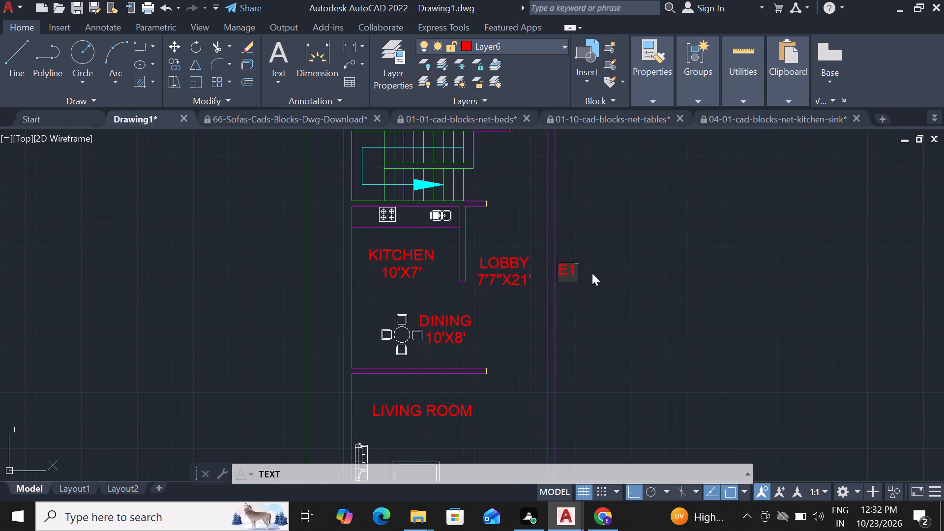
{"action": "key", "text": "BackSpace"}
{"action": "key", "text": "BackSpace"}
{"action": "type", "text": "W1"}
Add the window label W1 outside the plan, beyond the living room's front wall behind the row of three sofas.
{"action": "scroll", "coordinate": [592, 273], "scroll_direction": "down", "scroll_amount": 3}
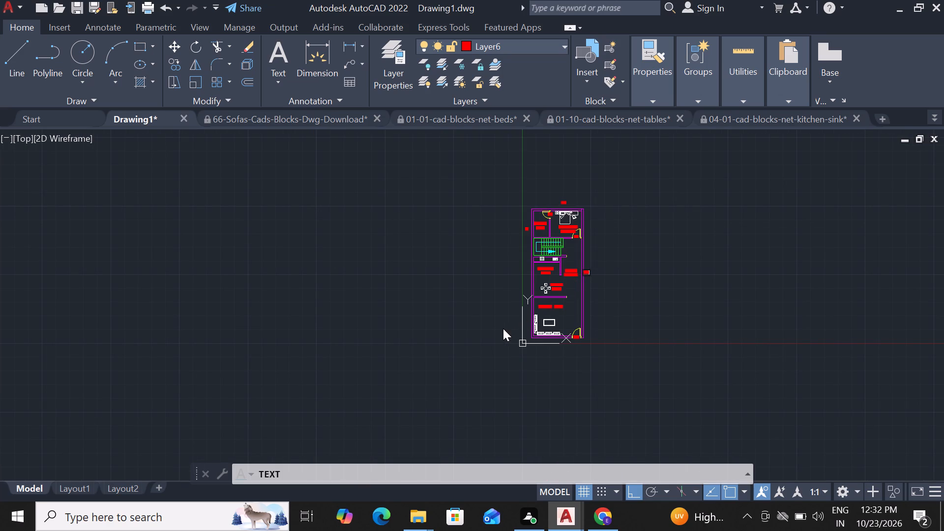
{"action": "scroll", "coordinate": [501, 335], "scroll_direction": "up", "scroll_amount": 2}
{"action": "scroll", "coordinate": [587, 329], "scroll_direction": "up", "scroll_amount": 2}
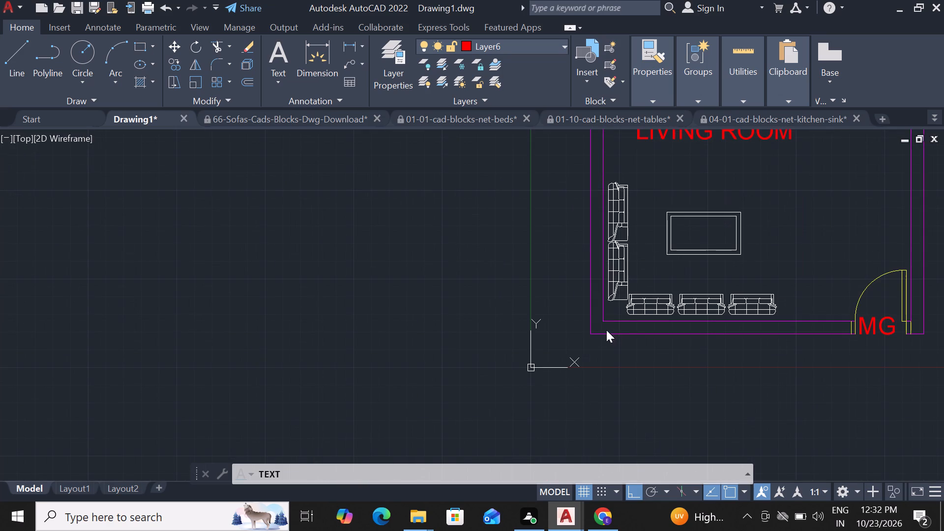
{"action": "left_click", "coordinate": [681, 352]}
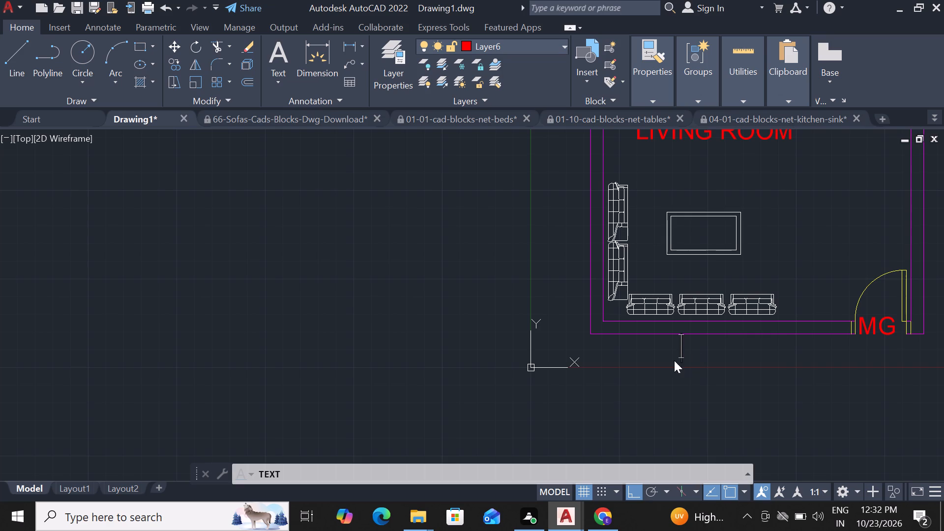
{"action": "left_click", "coordinate": [671, 361]}
{"action": "type", "text": "W1"}
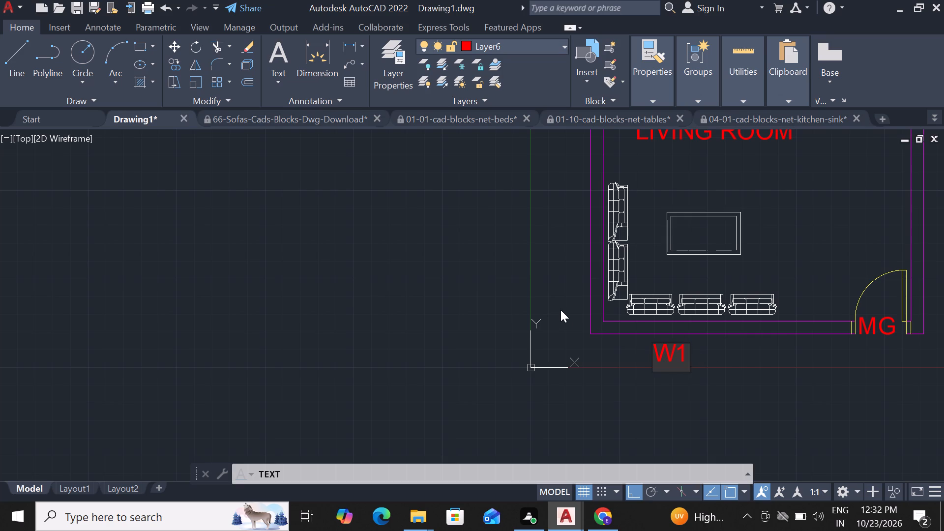
Add the window label W1 outside the plan, next to the living room's side wall behind the two stacked sofas.
{"action": "scroll", "coordinate": [560, 310], "scroll_direction": "down", "scroll_amount": 1}
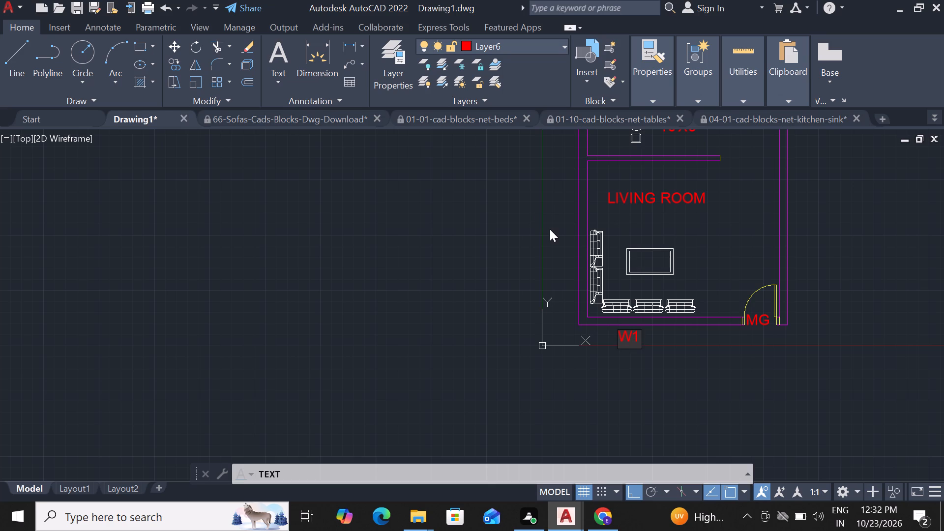
{"action": "scroll", "coordinate": [550, 229], "scroll_direction": "up", "scroll_amount": 2}
{"action": "left_click", "coordinate": [588, 267]}
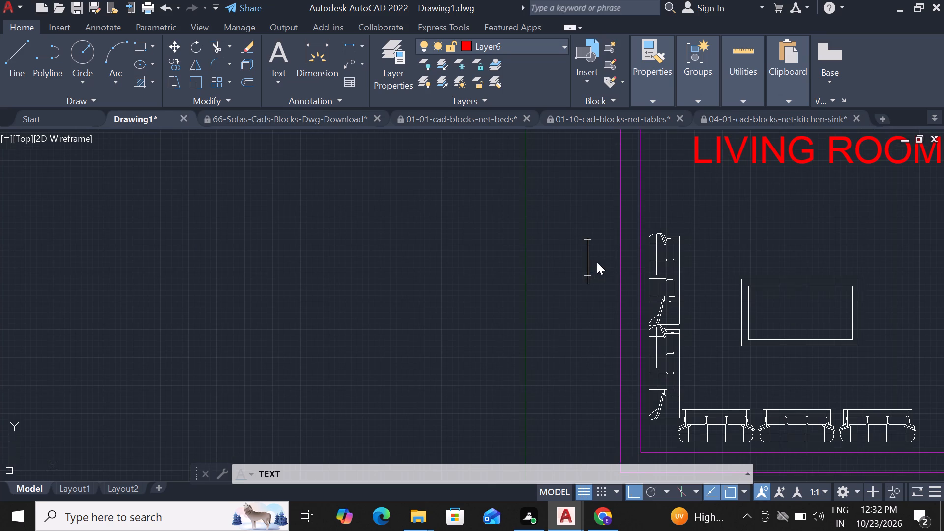
{"action": "type", "text": "W1"}
Add the window label W1 outside the plan, next to the dining area's outer side wall.
{"action": "scroll", "coordinate": [597, 262], "scroll_direction": "down", "scroll_amount": 4}
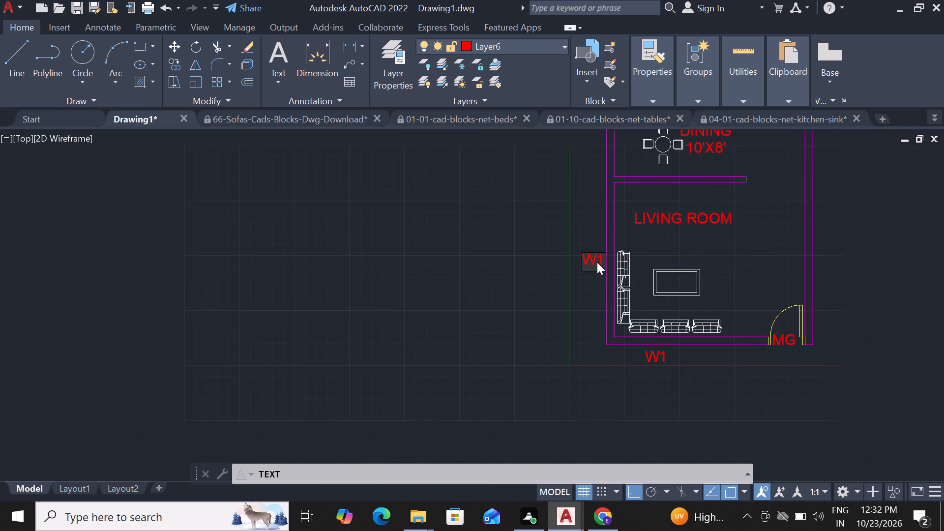
{"action": "scroll", "coordinate": [597, 262], "scroll_direction": "down", "scroll_amount": 2}
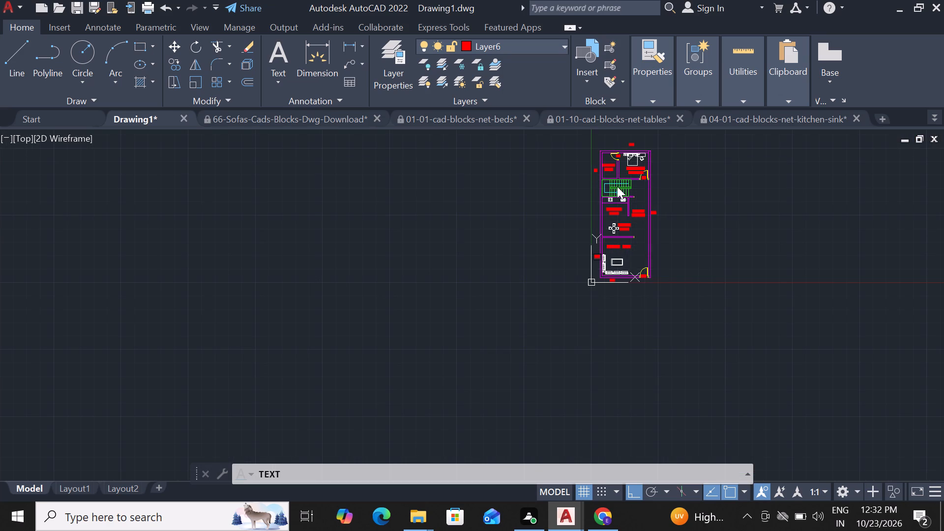
{"action": "scroll", "coordinate": [617, 186], "scroll_direction": "up", "scroll_amount": 2}
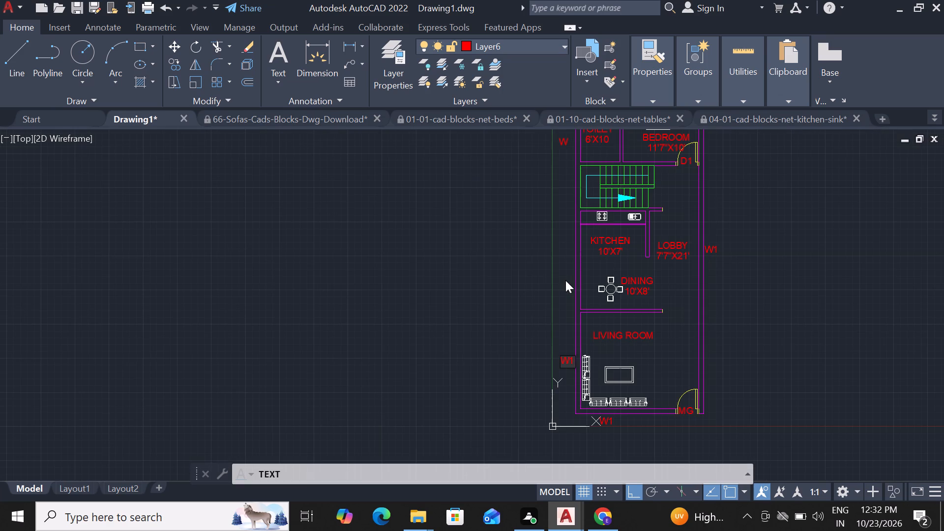
{"action": "scroll", "coordinate": [565, 280], "scroll_direction": "up", "scroll_amount": 2}
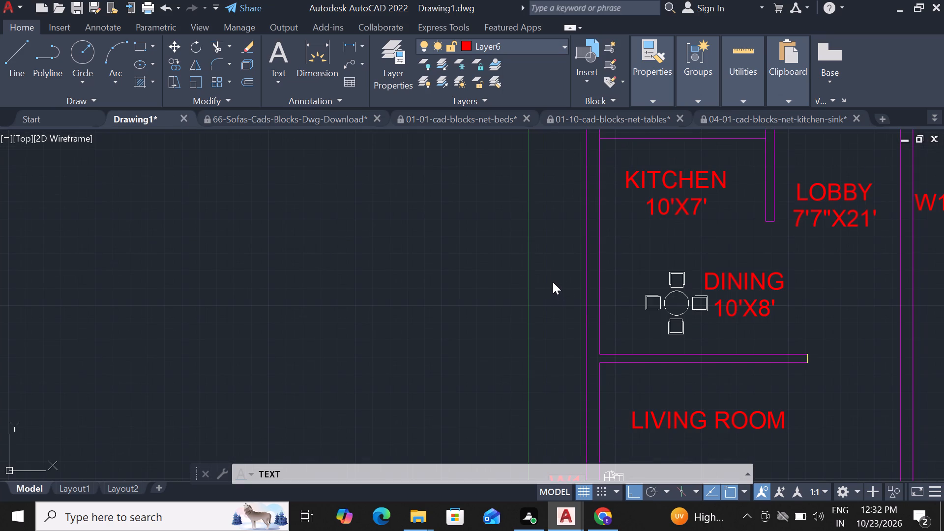
{"action": "left_click", "coordinate": [553, 282]}
{"action": "left_click", "coordinate": [560, 275]}
{"action": "type", "text": "W1"}
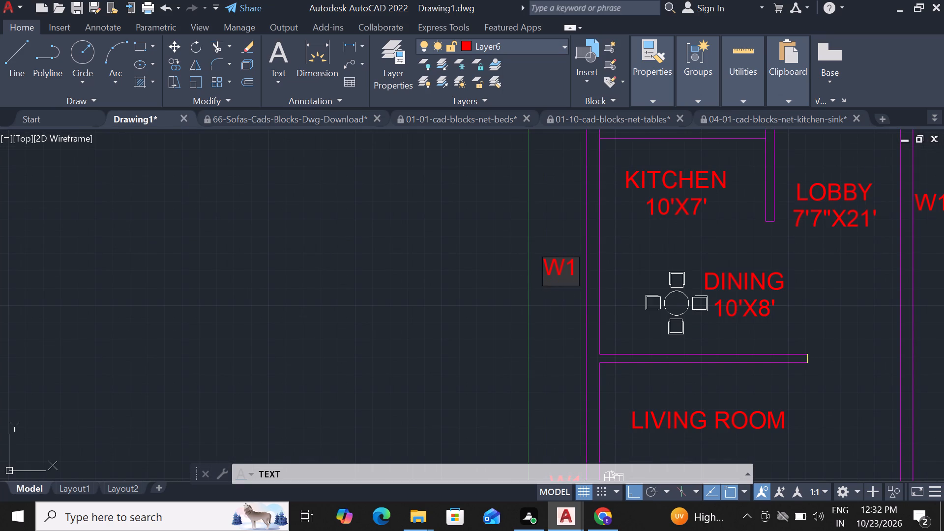
Add the window label W1 outside the plan, next to the staircase's outer side wall.
{"action": "scroll", "coordinate": [549, 274], "scroll_direction": "down", "scroll_amount": 2}
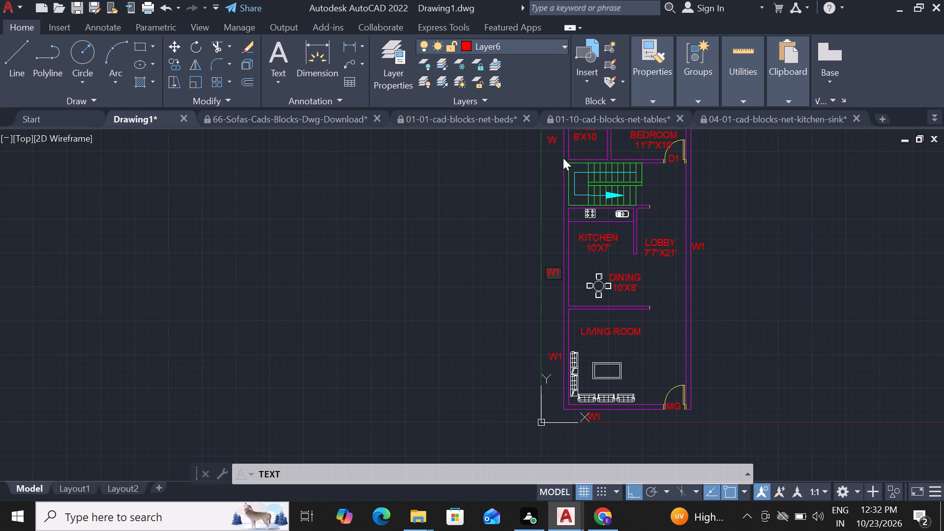
{"action": "scroll", "coordinate": [564, 153], "scroll_direction": "up", "scroll_amount": 2}
{"action": "scroll", "coordinate": [532, 217], "scroll_direction": "up", "scroll_amount": 1}
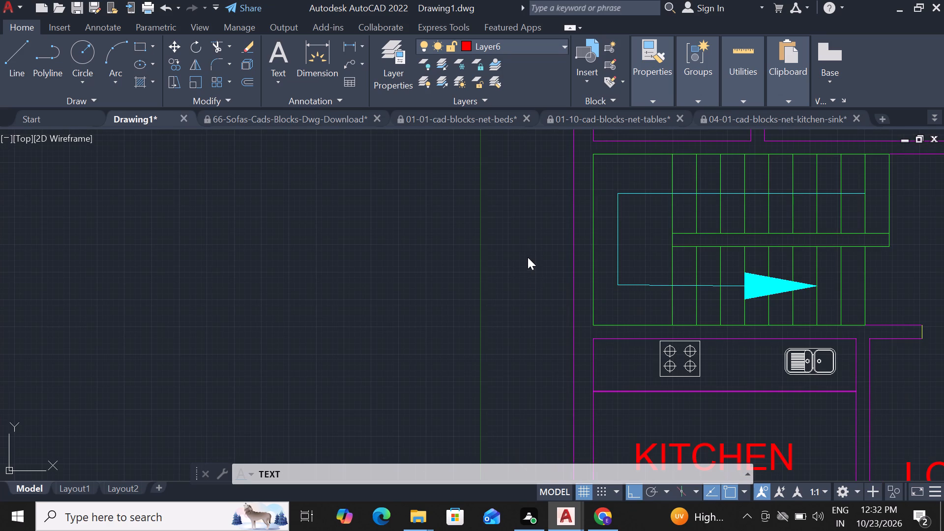
{"action": "left_click", "coordinate": [530, 253]}
{"action": "key", "text": "w"}
{"action": "key", "text": "1"}
Add the title GROUND FLOOR PLAN below the plan, under the W1 label of the living room's front wall.
{"action": "scroll", "coordinate": [548, 249], "scroll_direction": "down", "scroll_amount": 3}
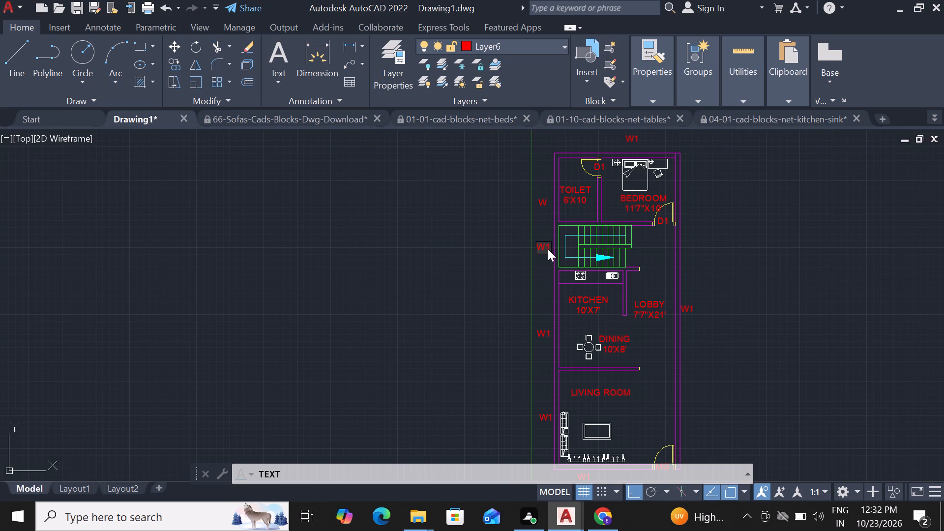
{"action": "scroll", "coordinate": [548, 249], "scroll_direction": "down", "scroll_amount": 1}
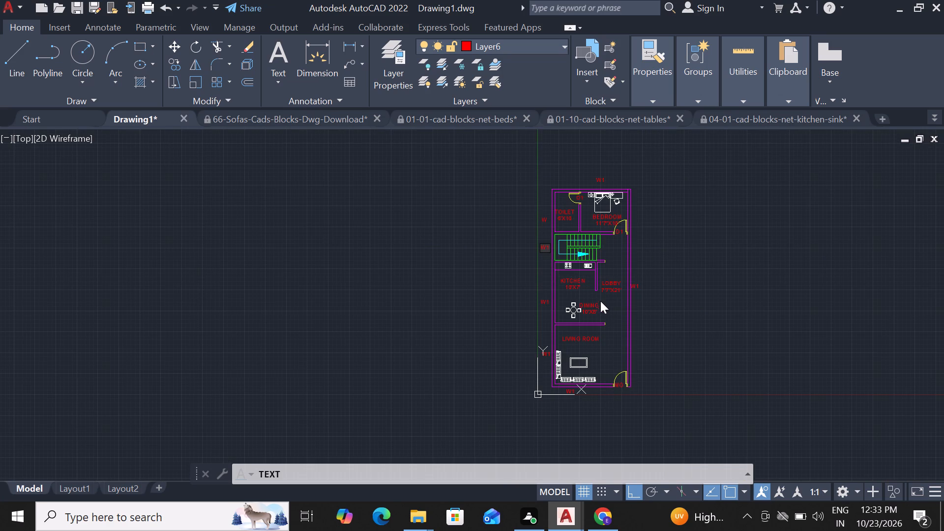
{"action": "scroll", "coordinate": [599, 270], "scroll_direction": "down", "scroll_amount": 1}
{"action": "scroll", "coordinate": [575, 340], "scroll_direction": "up", "scroll_amount": 2}
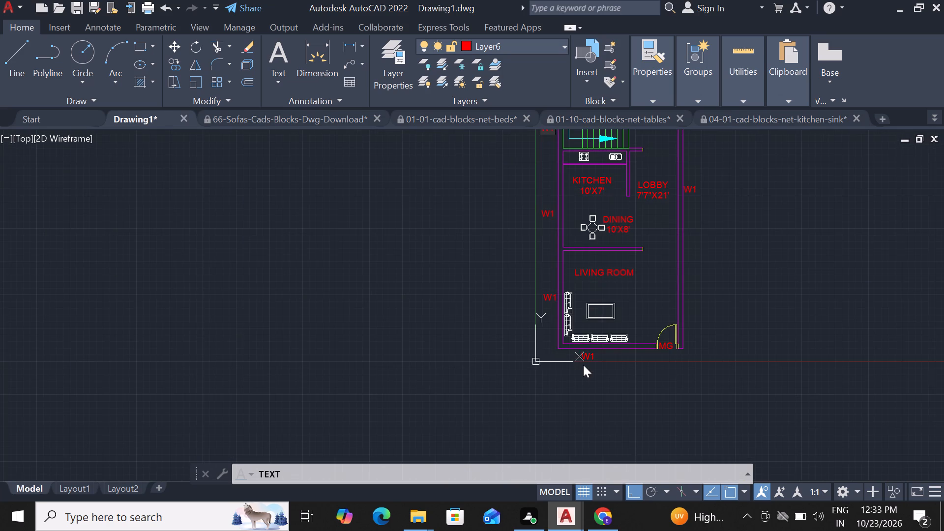
{"action": "scroll", "coordinate": [583, 365], "scroll_direction": "up", "scroll_amount": 4}
{"action": "left_click", "coordinate": [667, 370]}
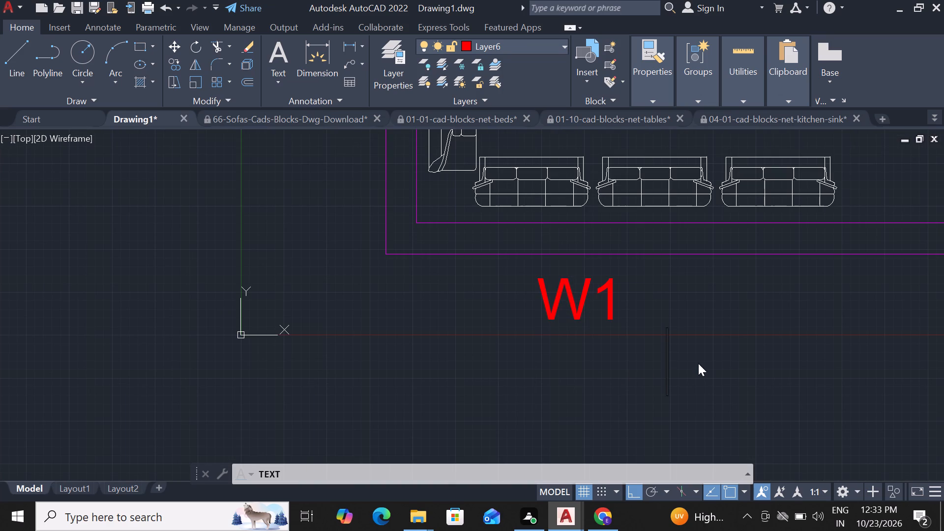
{"action": "left_click", "coordinate": [700, 378]}
{"action": "scroll", "coordinate": [617, 335], "scroll_direction": "down", "scroll_amount": 2}
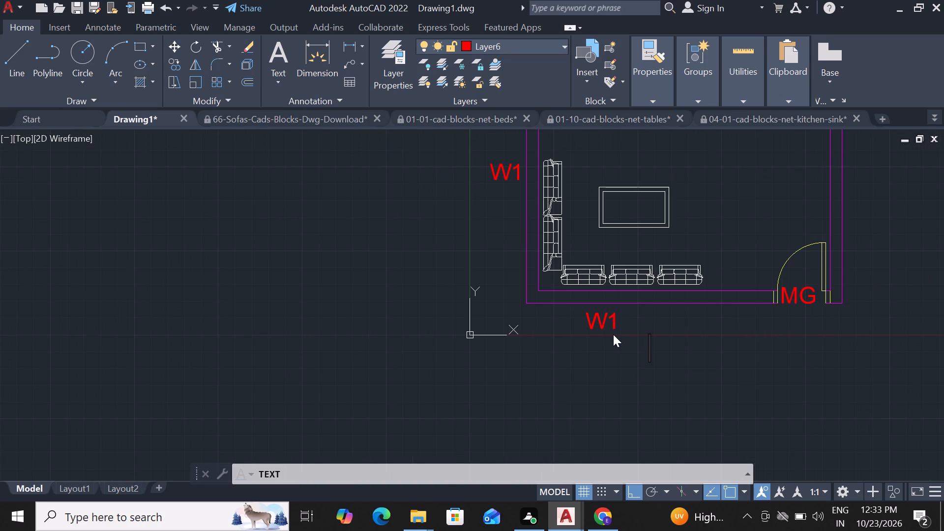
{"action": "type", "text": "GROUNG FL"}
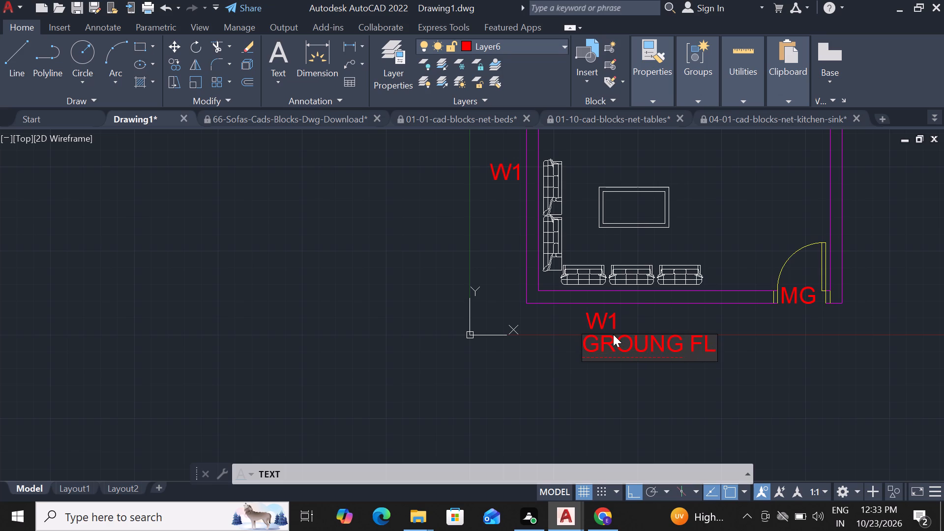
{"action": "key", "text": "BackSpace"}
{"action": "key", "text": "BackSpace"}
{"action": "key", "text": "BackSpace"}
{"action": "key", "text": "BackSpace"}
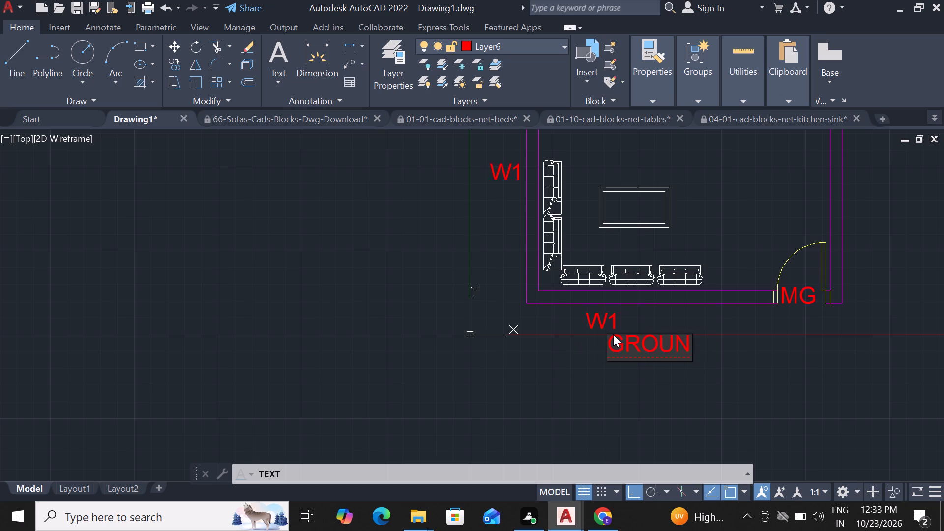
{"action": "type", "text": "D FLOO"}
{"action": "type", "text": "R"}
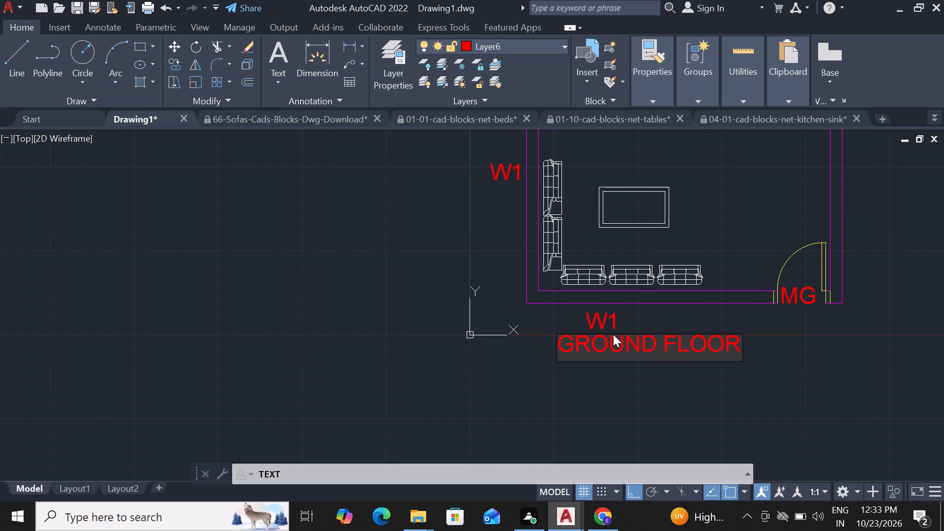
{"action": "key", "text": "space"}
{"action": "type", "text": "PLAN"}
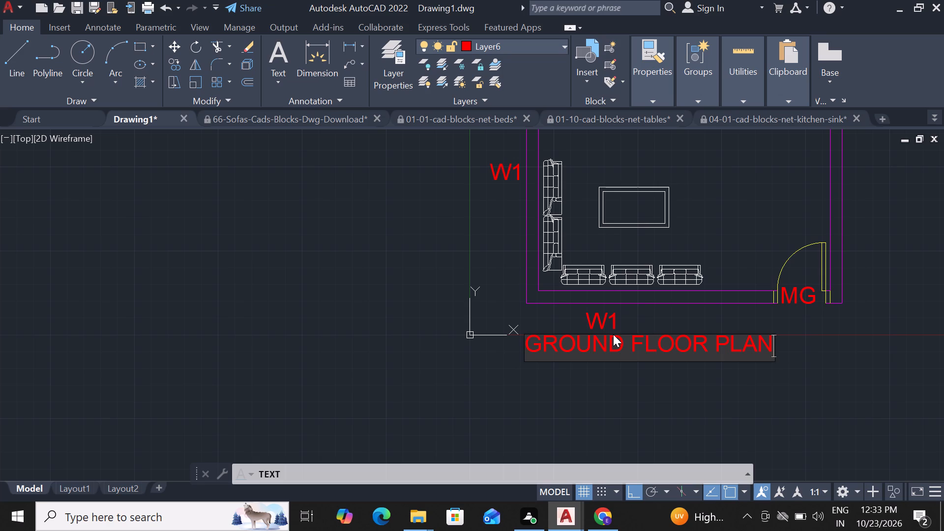
Add a second text line reading TOTAL BUILDING AREA = directly under the GROUND FLOOR PLAN title.
{"action": "key", "text": "Return"}
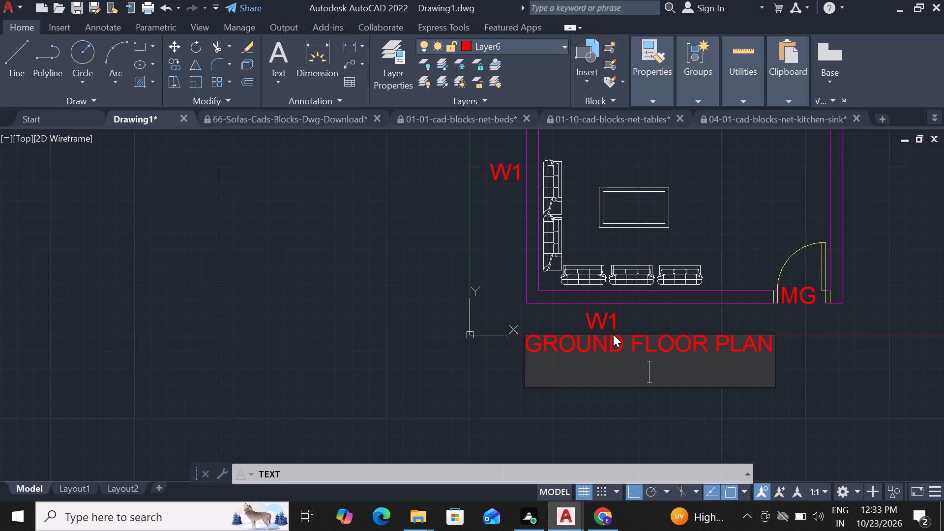
{"action": "type", "text": "TPTAL"}
{"action": "key", "text": "BackSpace"}
{"action": "key", "text": "BackSpace"}
{"action": "key", "text": "BackSpace"}
{"action": "key", "text": "BackSpace"}
{"action": "key", "text": "o"}
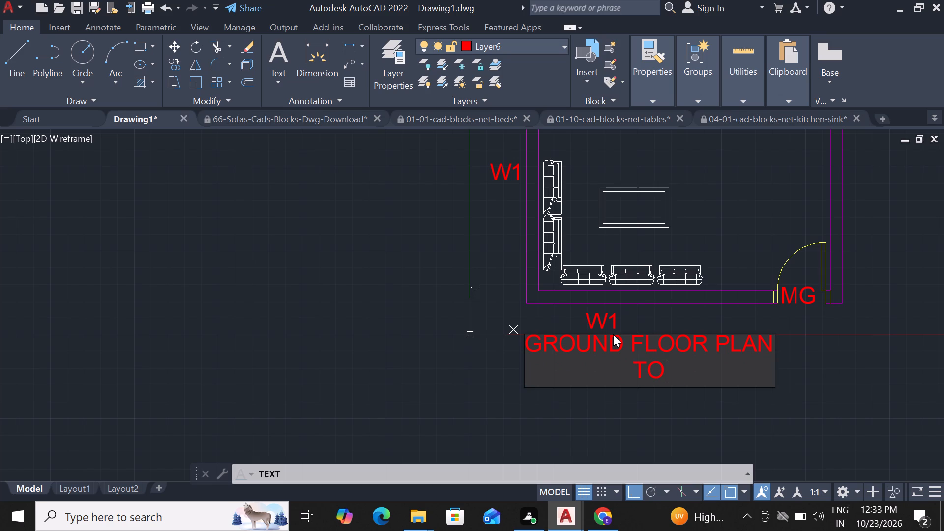
{"action": "type", "text": "TAL"}
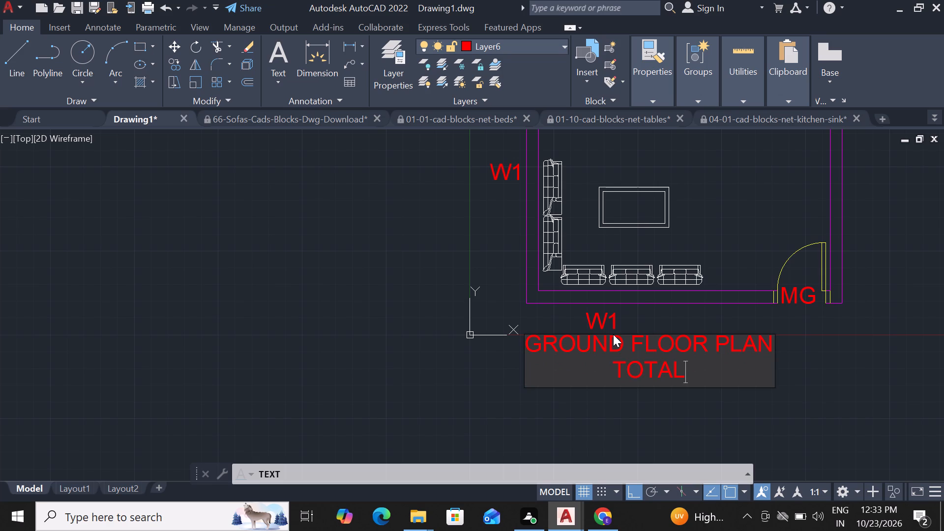
{"action": "key", "text": "space"}
{"action": "type", "text": "BUILDI"}
{"action": "type", "text": "NG"}
{"action": "key", "text": "space"}
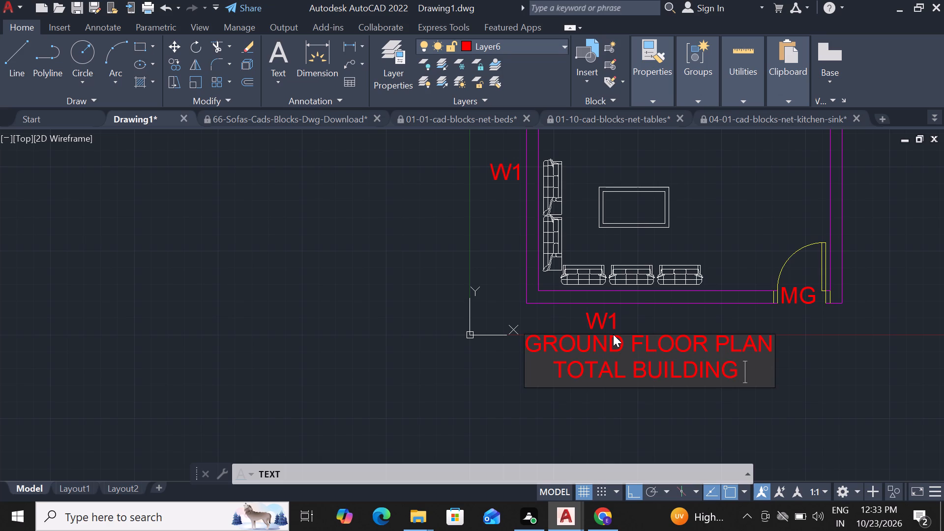
{"action": "type", "text": "AREA"}
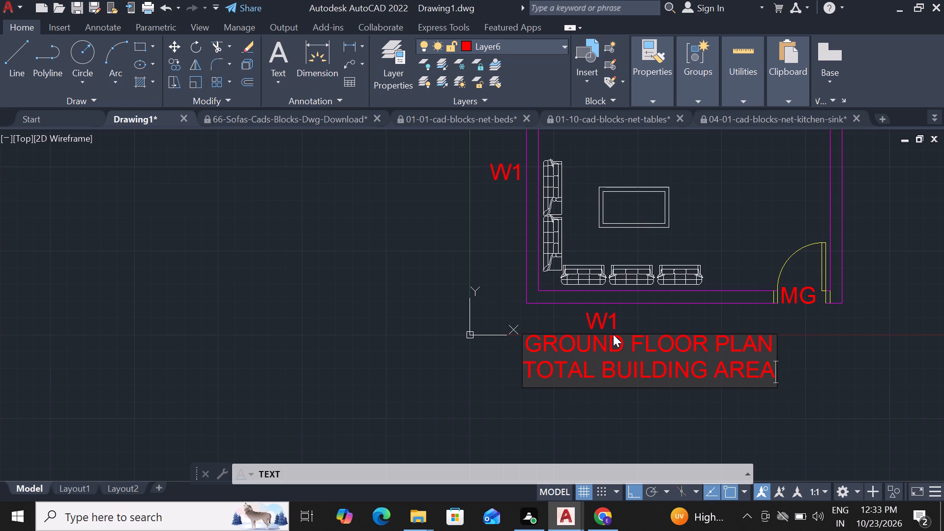
{"action": "key", "text": "space"}
{"action": "type", "text": "="}
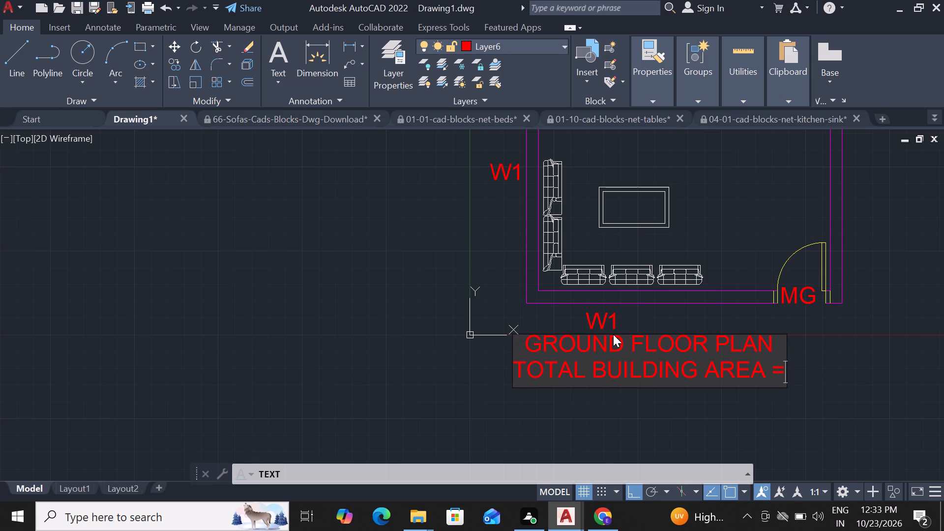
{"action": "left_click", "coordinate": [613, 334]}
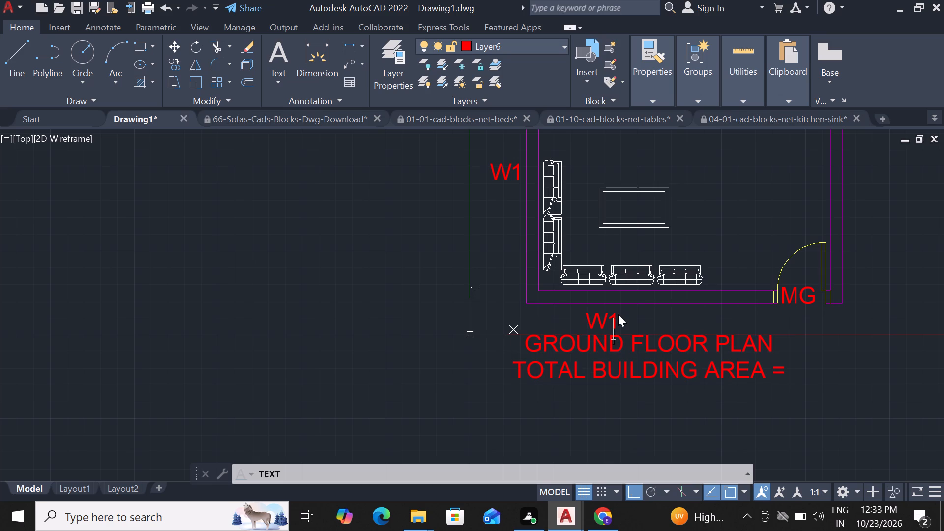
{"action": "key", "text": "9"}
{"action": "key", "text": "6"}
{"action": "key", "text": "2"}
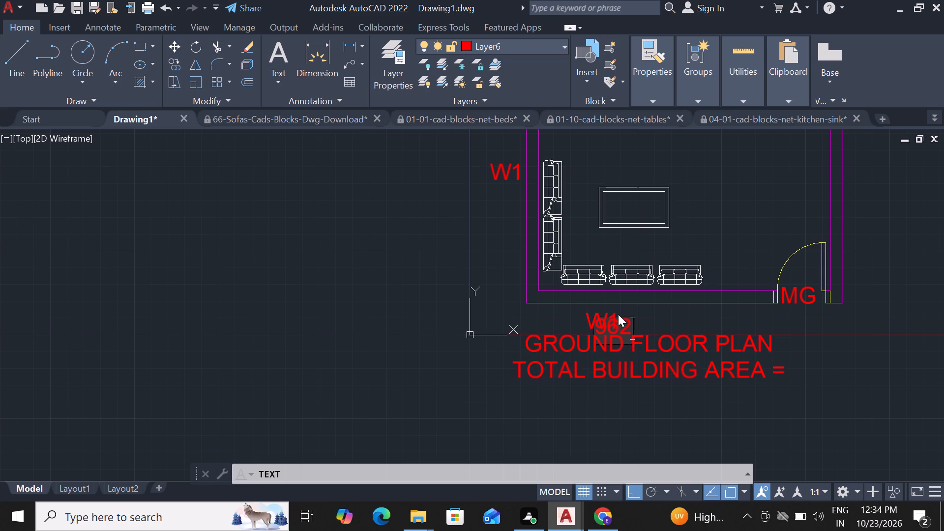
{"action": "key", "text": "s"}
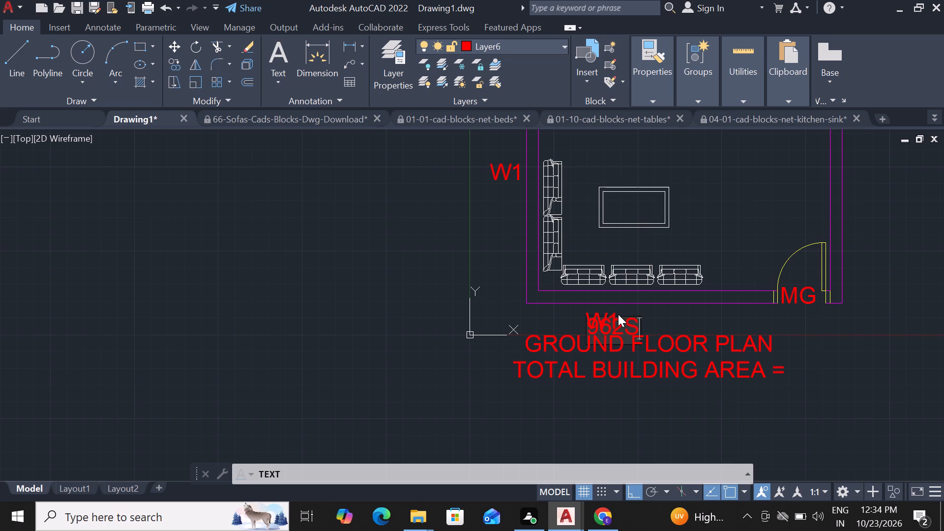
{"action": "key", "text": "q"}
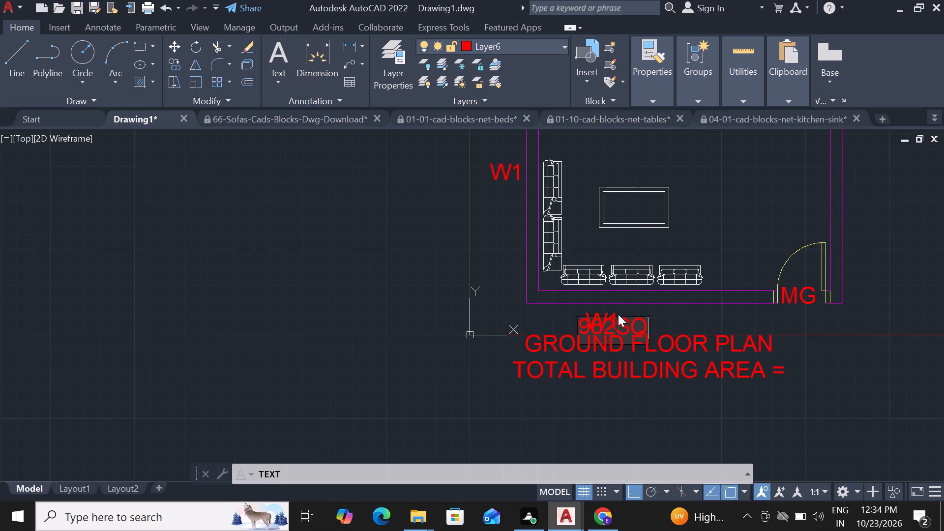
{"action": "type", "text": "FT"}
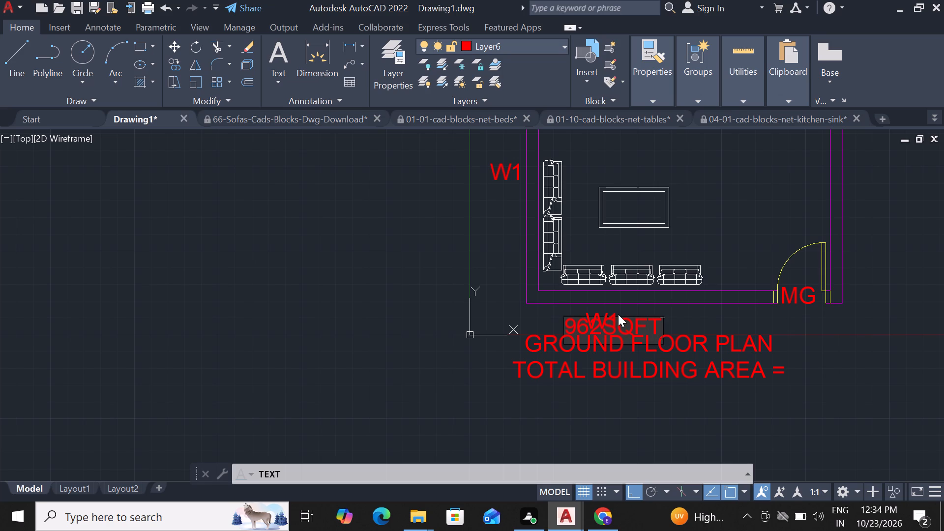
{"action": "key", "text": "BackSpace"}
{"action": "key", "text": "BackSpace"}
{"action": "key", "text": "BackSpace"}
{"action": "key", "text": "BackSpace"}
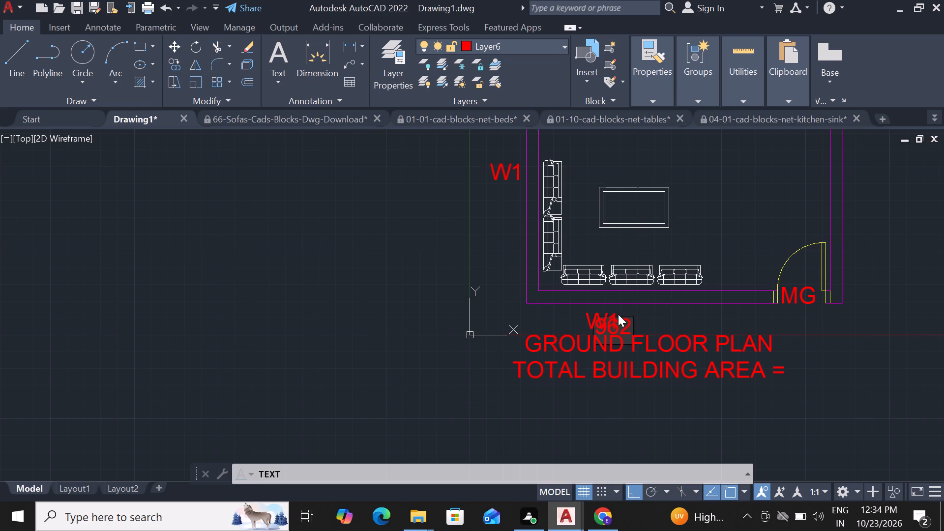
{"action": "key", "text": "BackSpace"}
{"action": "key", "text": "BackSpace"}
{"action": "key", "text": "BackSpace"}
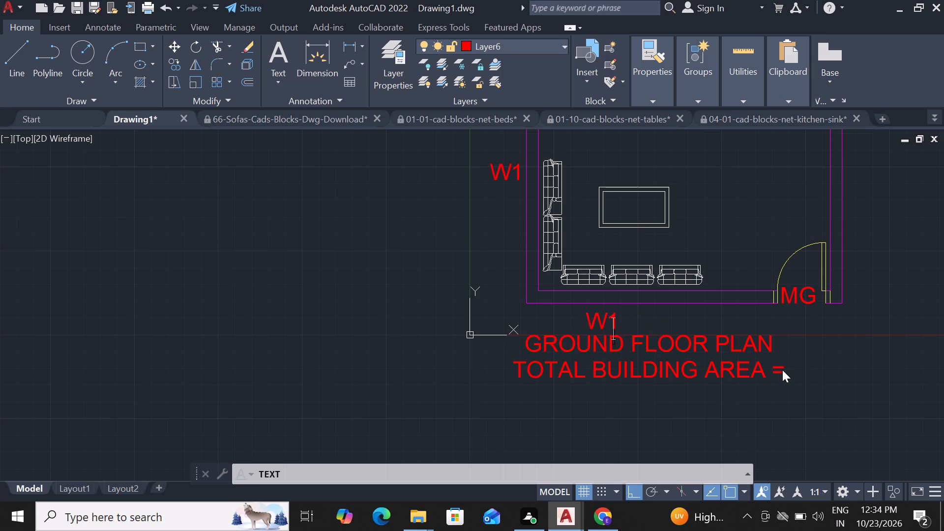
Add the area value 962 just after the equals sign of the TOTAL BUILDING AREA line.
{"action": "left_click", "coordinate": [790, 368]}
{"action": "left_click", "coordinate": [796, 376]}
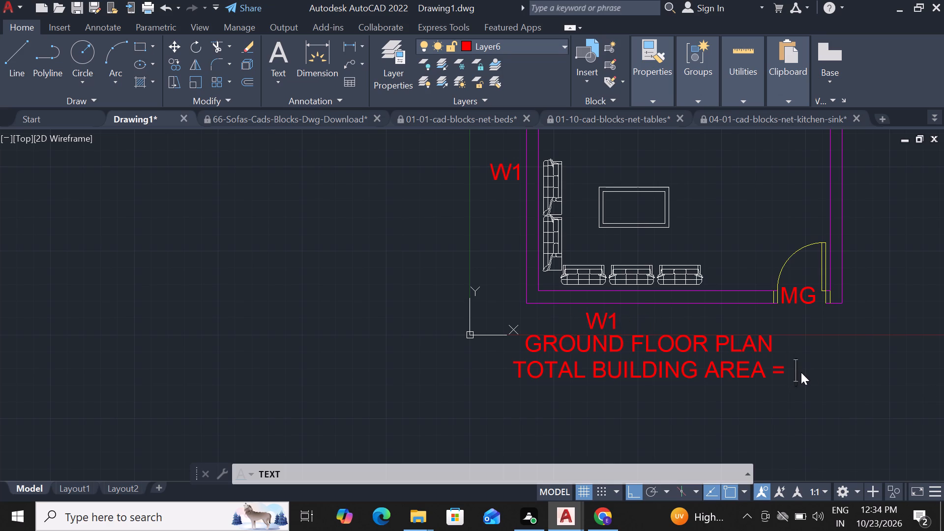
{"action": "left_click", "coordinate": [808, 371]}
{"action": "key", "text": "9"}
{"action": "key", "text": "6"}
{"action": "key", "text": "2"}
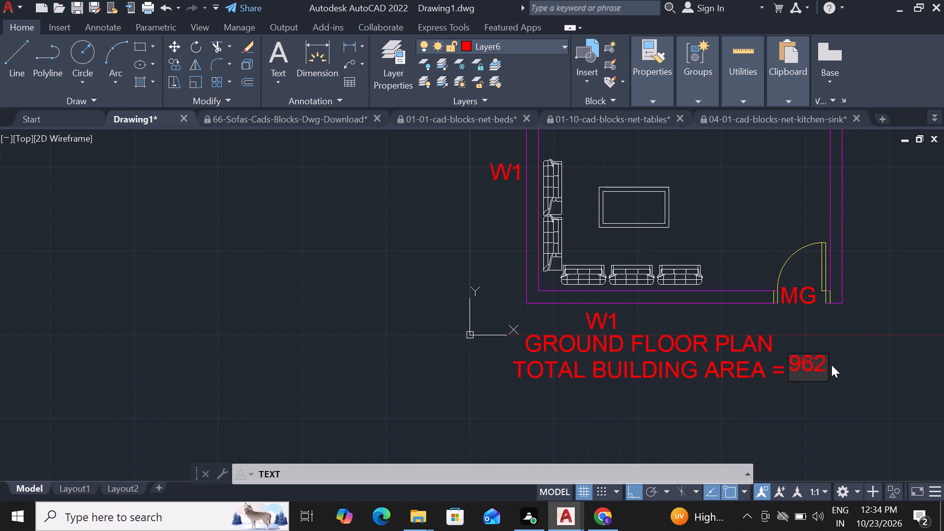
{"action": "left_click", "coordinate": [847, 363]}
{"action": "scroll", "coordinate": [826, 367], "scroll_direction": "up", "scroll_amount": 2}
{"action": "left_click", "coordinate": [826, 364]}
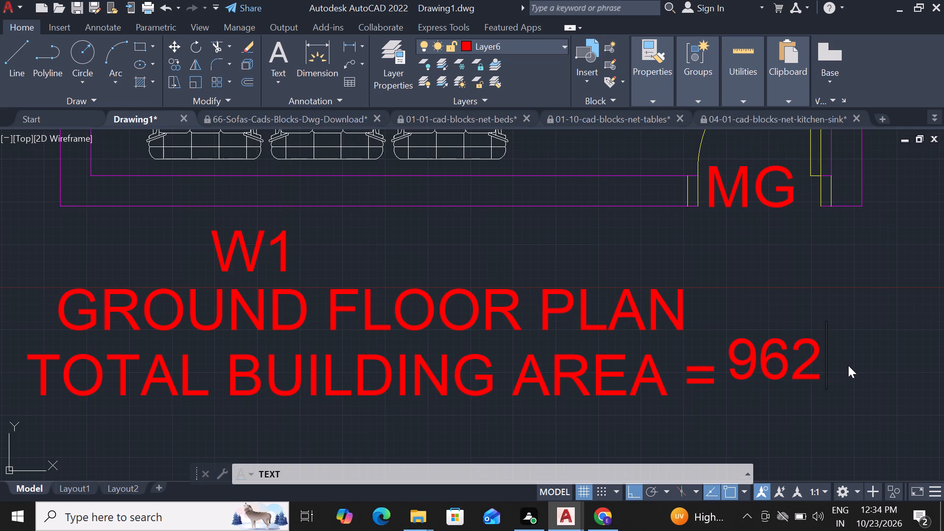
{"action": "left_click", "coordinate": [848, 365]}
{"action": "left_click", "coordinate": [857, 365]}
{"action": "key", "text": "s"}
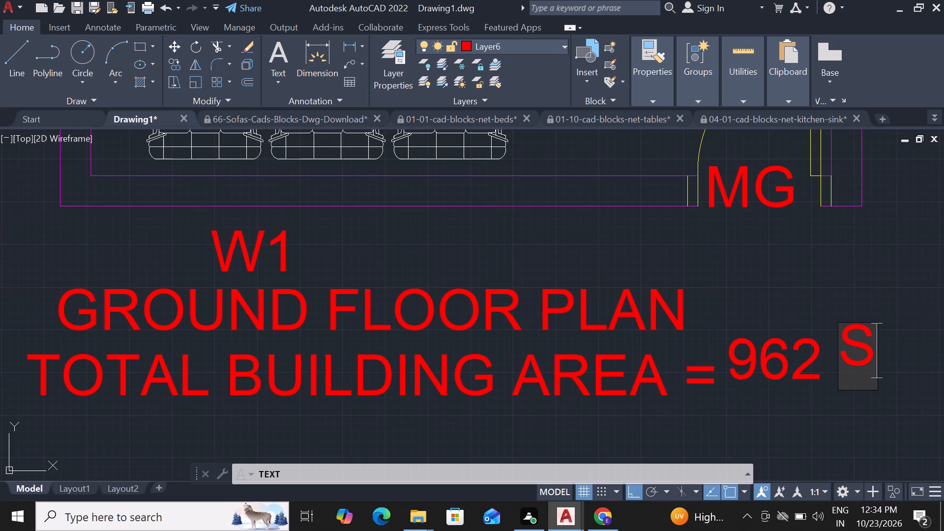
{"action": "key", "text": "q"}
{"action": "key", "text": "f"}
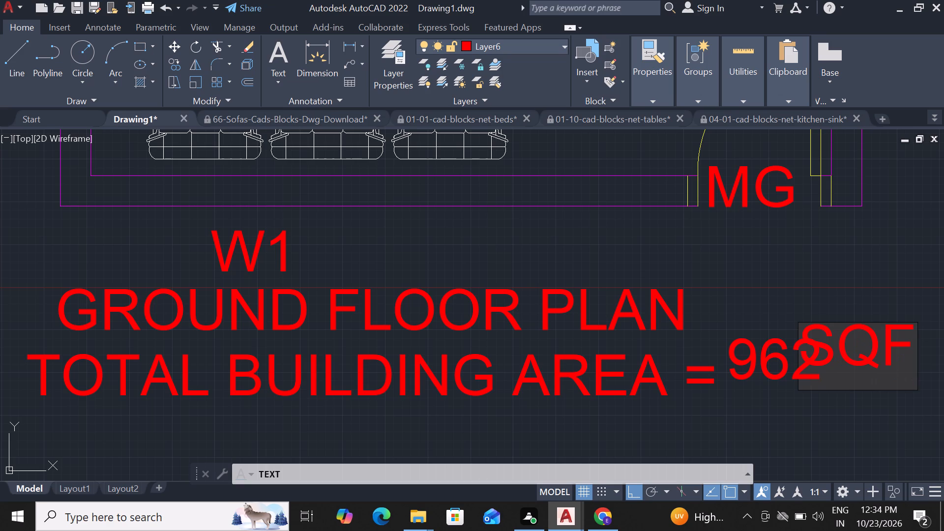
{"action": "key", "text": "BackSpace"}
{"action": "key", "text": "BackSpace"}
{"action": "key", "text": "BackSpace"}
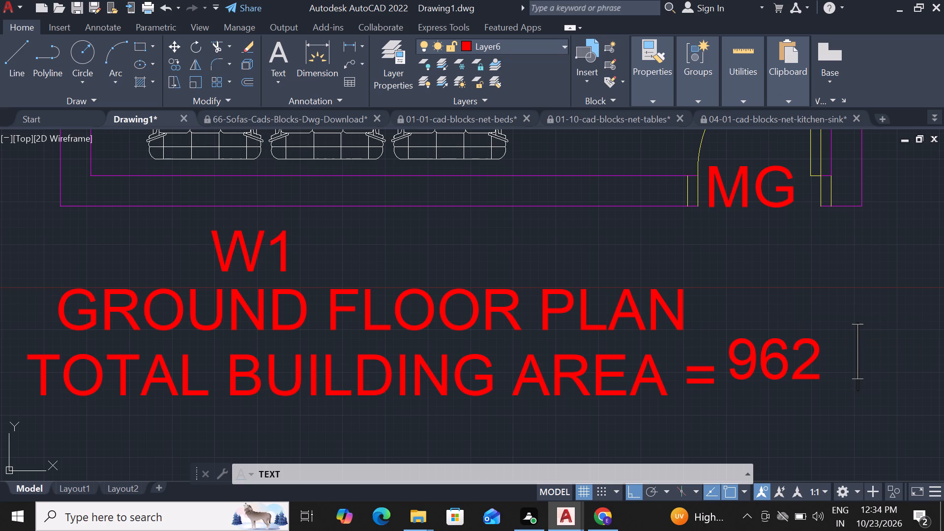
Add the unit text sqft in lowercase just after the 962 area value and finish the text command.
{"action": "left_click", "coordinate": [874, 371]}
{"action": "key", "text": "s"}
{"action": "key", "text": "q"}
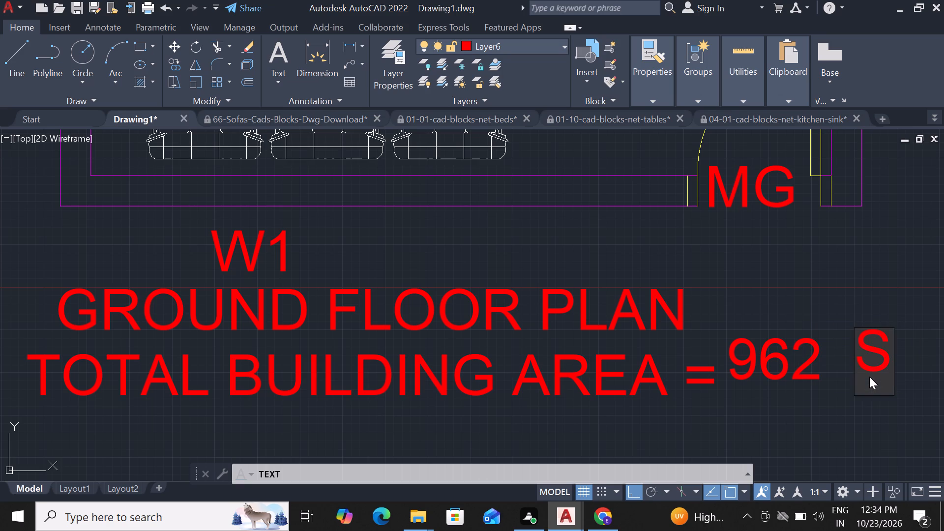
{"action": "key", "text": "BackSpace"}
{"action": "key", "text": "BackSpace"}
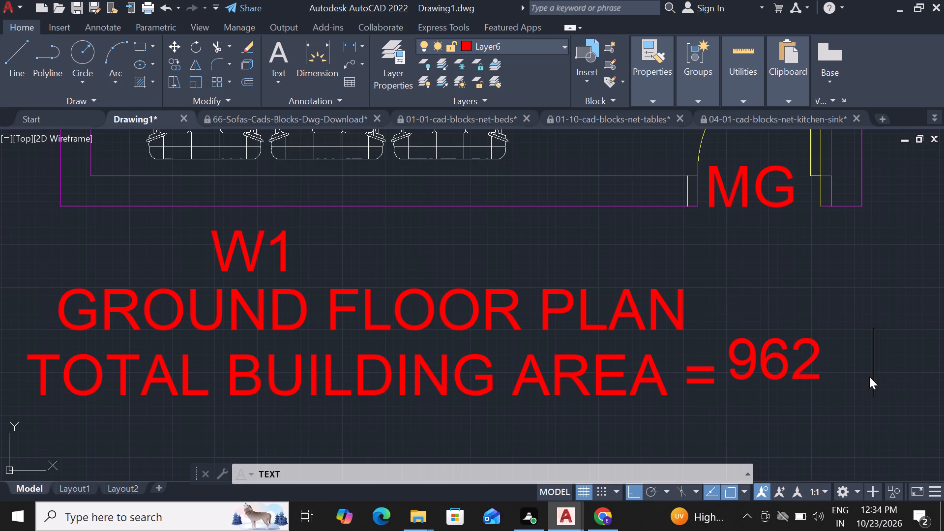
{"action": "type", "text": "sq"}
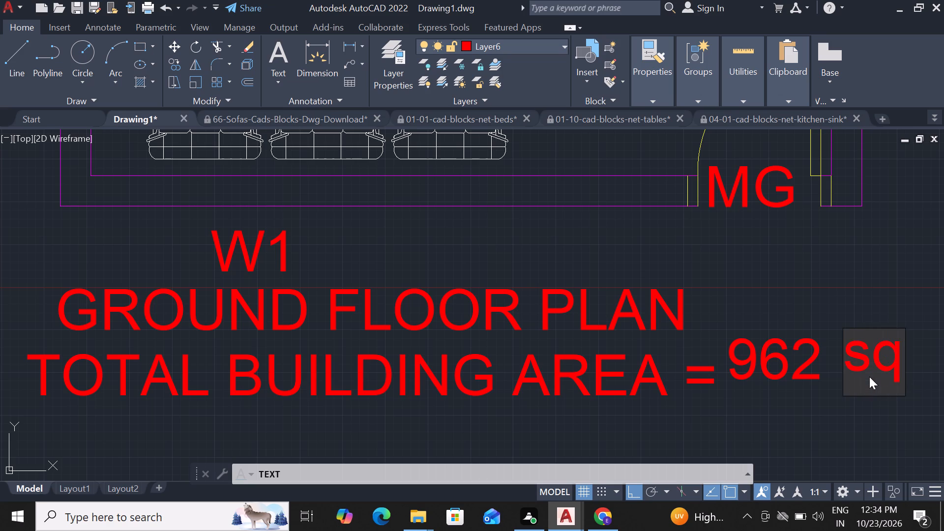
{"action": "type", "text": "ft"}
{"action": "scroll", "coordinate": [871, 372], "scroll_direction": "down", "scroll_amount": 3}
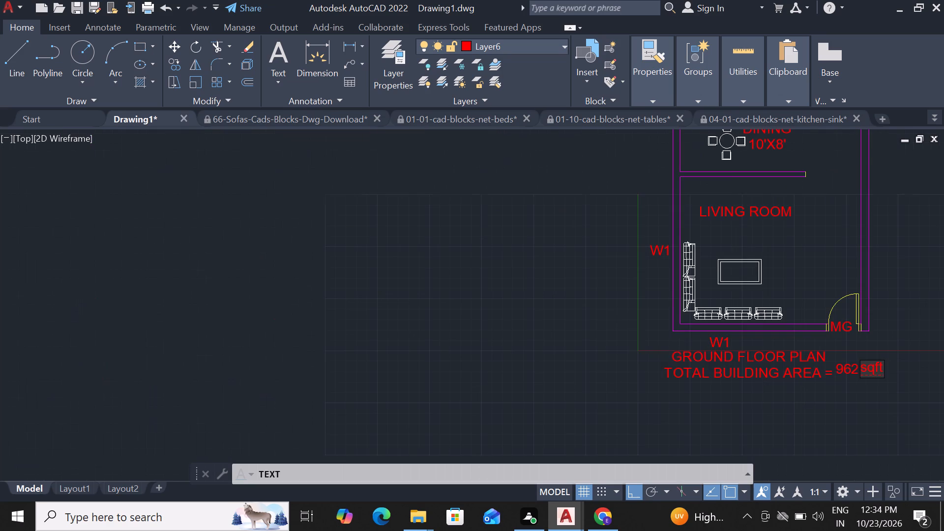
{"action": "scroll", "coordinate": [721, 346], "scroll_direction": "down", "scroll_amount": 1}
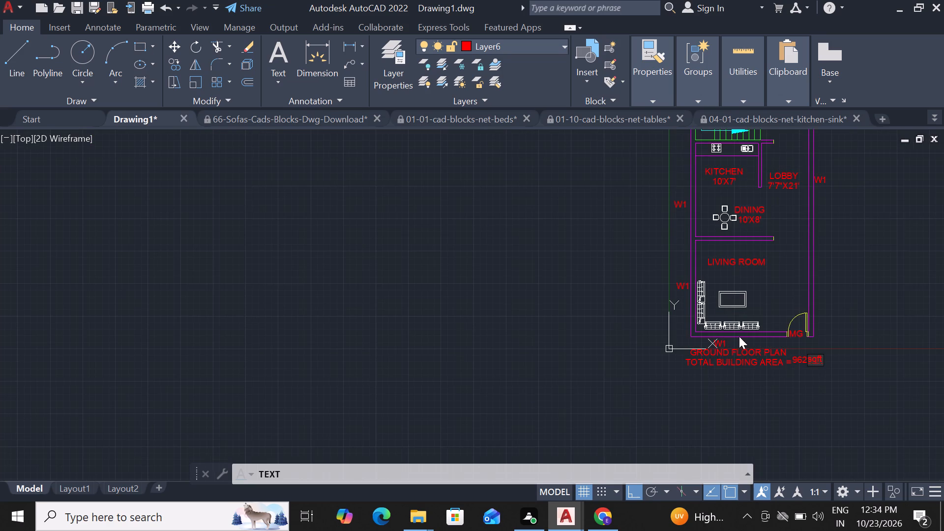
{"action": "scroll", "coordinate": [739, 336], "scroll_direction": "up", "scroll_amount": 1}
{"action": "scroll", "coordinate": [739, 336], "scroll_direction": "down", "scroll_amount": 2}
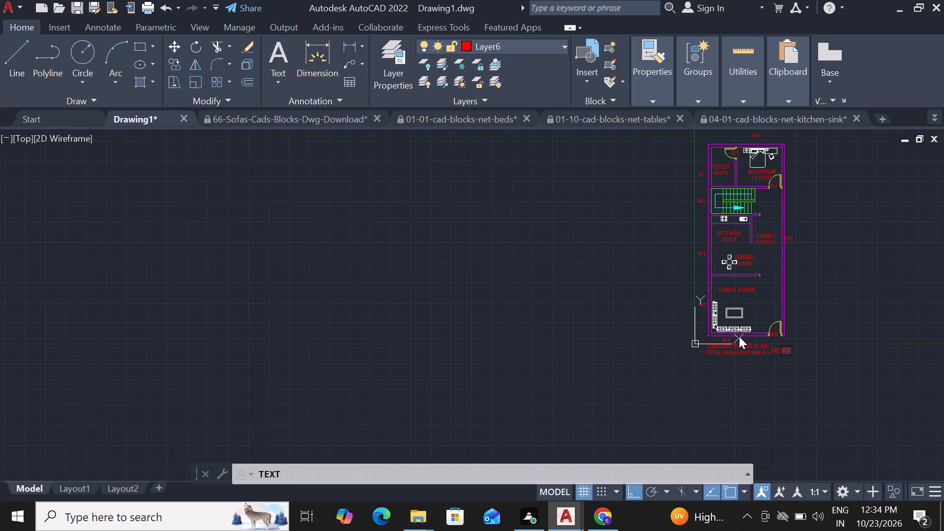
{"action": "left_click", "coordinate": [664, 325]}
{"action": "key", "text": "Escape"}
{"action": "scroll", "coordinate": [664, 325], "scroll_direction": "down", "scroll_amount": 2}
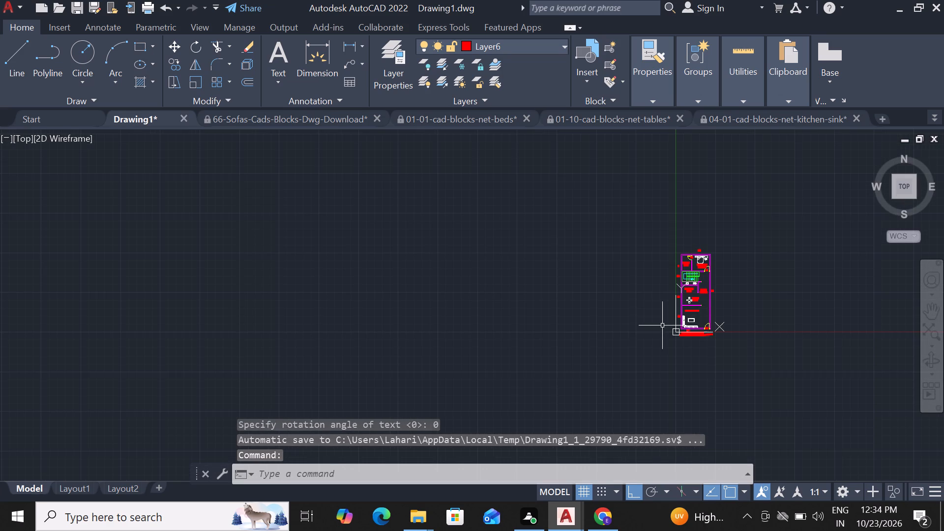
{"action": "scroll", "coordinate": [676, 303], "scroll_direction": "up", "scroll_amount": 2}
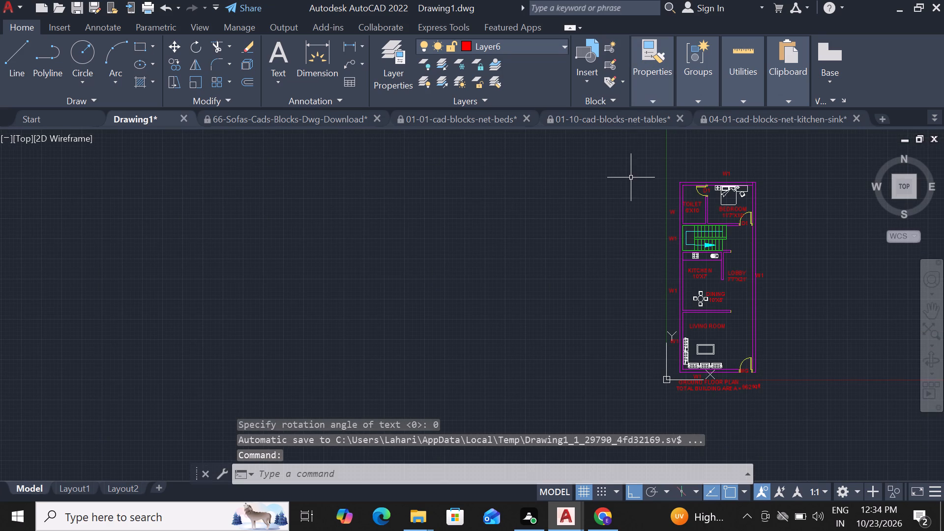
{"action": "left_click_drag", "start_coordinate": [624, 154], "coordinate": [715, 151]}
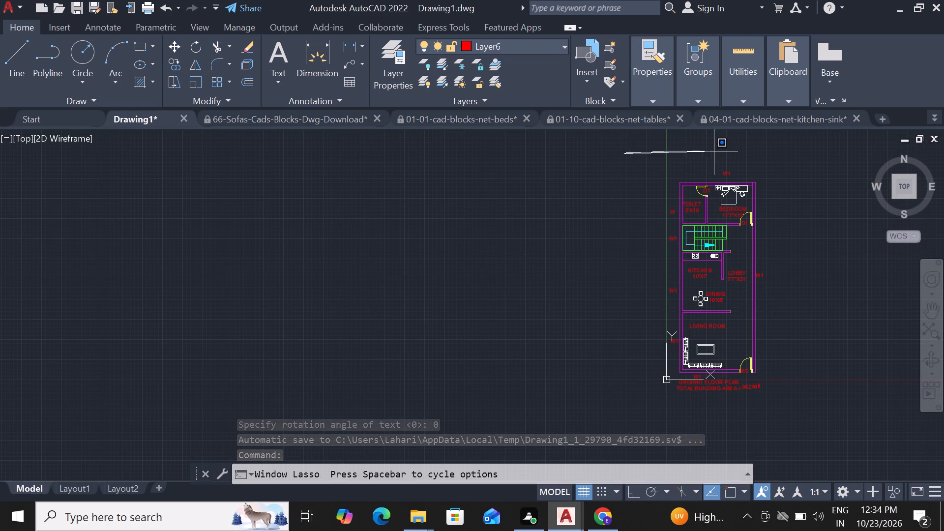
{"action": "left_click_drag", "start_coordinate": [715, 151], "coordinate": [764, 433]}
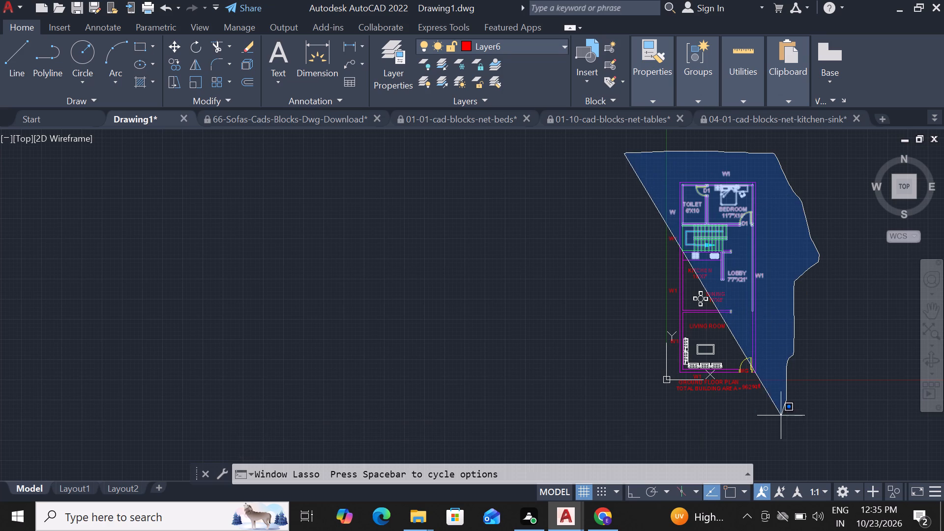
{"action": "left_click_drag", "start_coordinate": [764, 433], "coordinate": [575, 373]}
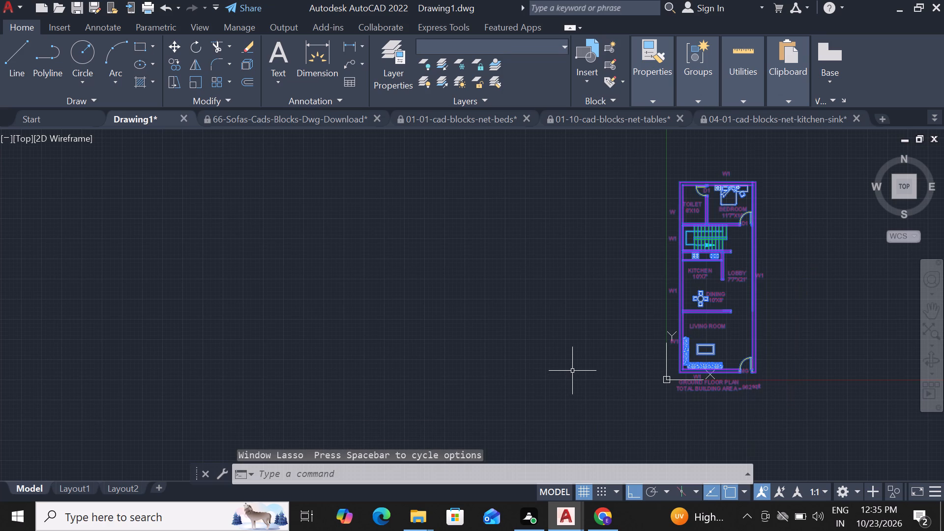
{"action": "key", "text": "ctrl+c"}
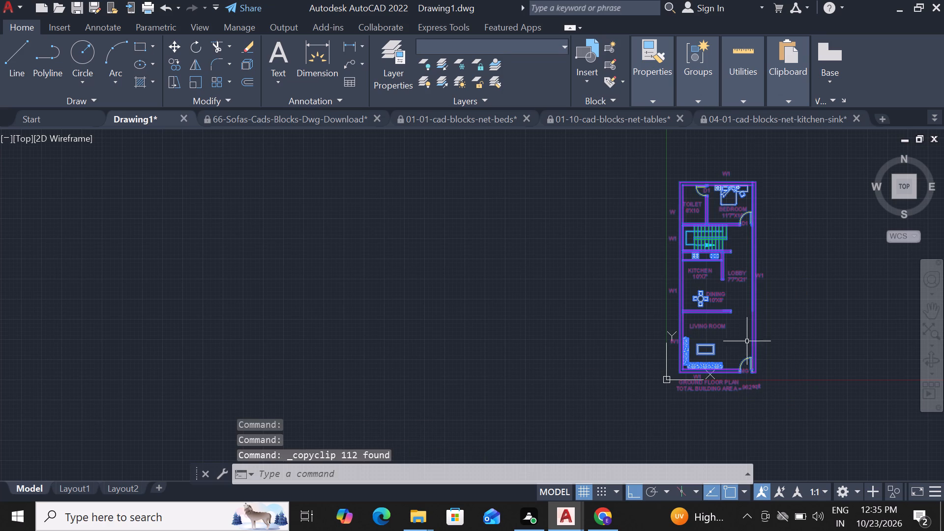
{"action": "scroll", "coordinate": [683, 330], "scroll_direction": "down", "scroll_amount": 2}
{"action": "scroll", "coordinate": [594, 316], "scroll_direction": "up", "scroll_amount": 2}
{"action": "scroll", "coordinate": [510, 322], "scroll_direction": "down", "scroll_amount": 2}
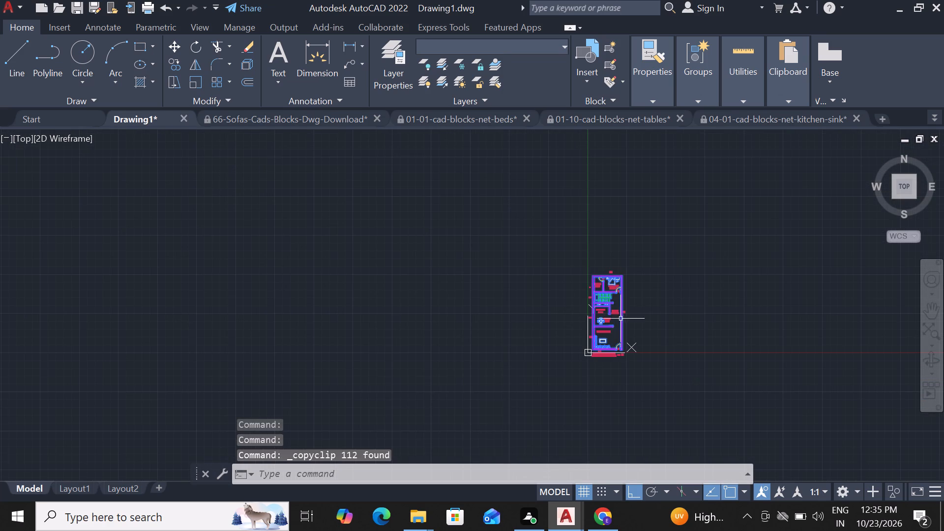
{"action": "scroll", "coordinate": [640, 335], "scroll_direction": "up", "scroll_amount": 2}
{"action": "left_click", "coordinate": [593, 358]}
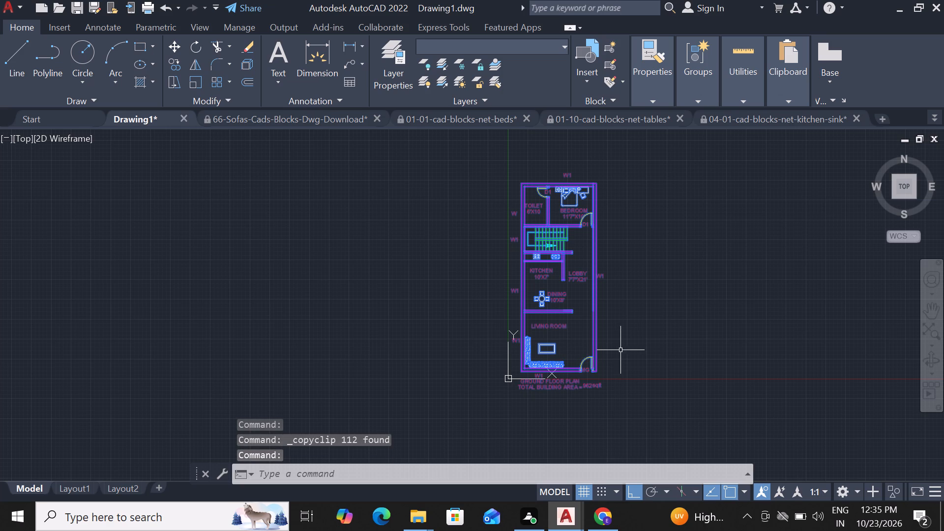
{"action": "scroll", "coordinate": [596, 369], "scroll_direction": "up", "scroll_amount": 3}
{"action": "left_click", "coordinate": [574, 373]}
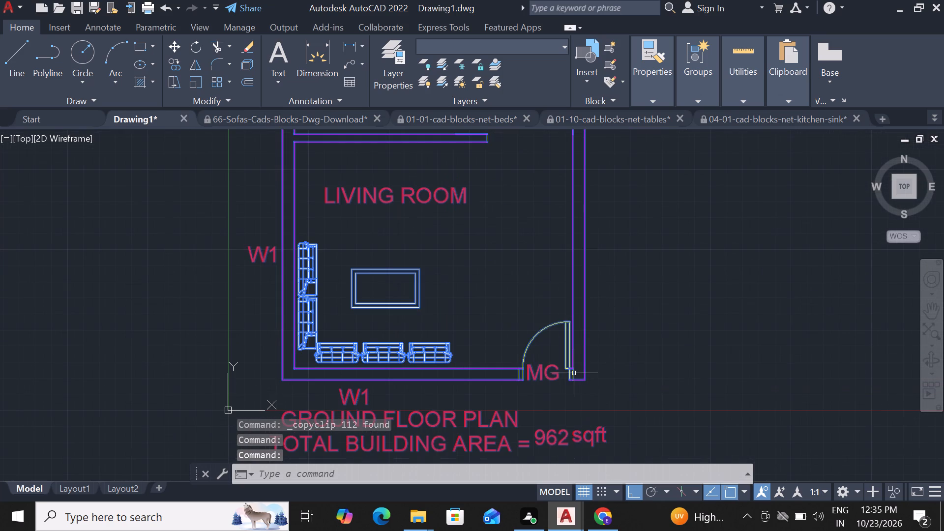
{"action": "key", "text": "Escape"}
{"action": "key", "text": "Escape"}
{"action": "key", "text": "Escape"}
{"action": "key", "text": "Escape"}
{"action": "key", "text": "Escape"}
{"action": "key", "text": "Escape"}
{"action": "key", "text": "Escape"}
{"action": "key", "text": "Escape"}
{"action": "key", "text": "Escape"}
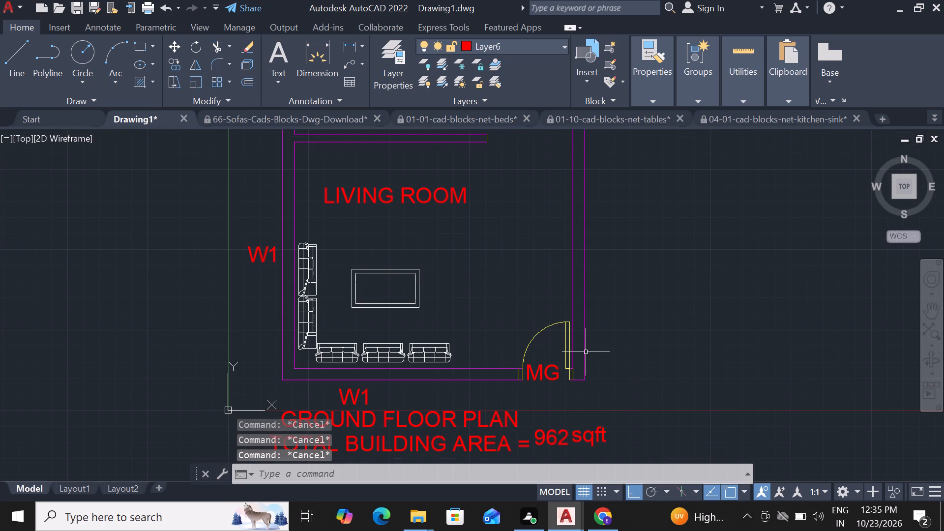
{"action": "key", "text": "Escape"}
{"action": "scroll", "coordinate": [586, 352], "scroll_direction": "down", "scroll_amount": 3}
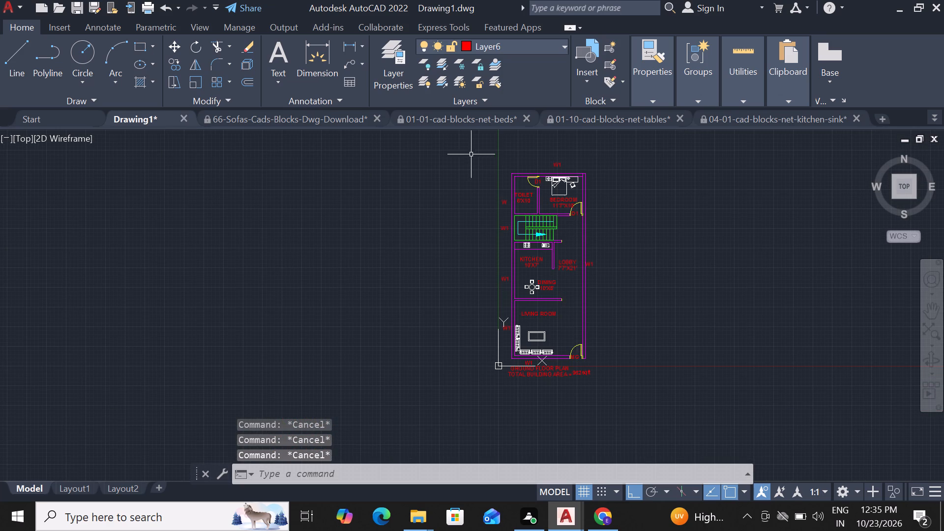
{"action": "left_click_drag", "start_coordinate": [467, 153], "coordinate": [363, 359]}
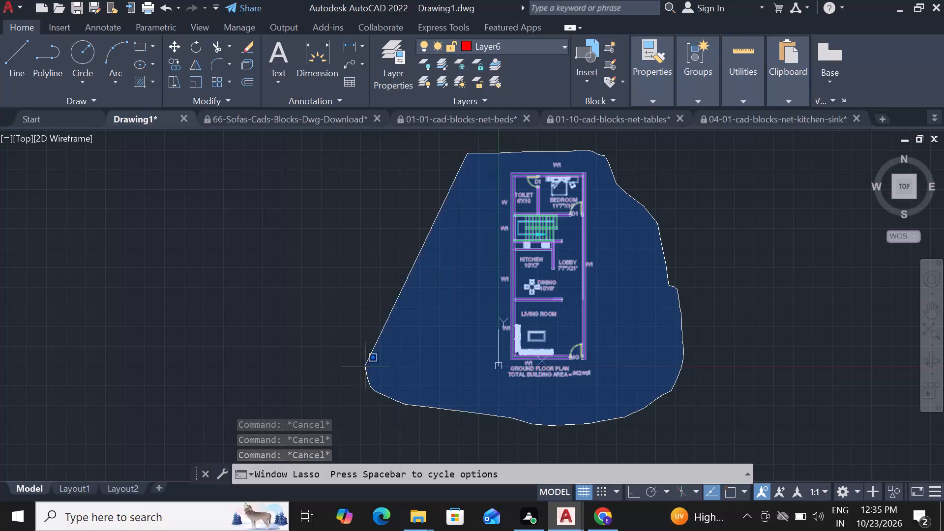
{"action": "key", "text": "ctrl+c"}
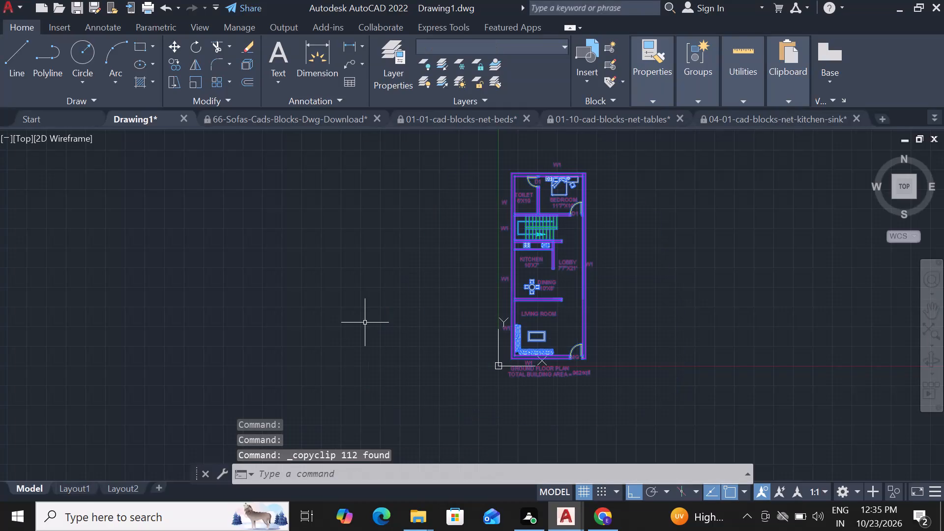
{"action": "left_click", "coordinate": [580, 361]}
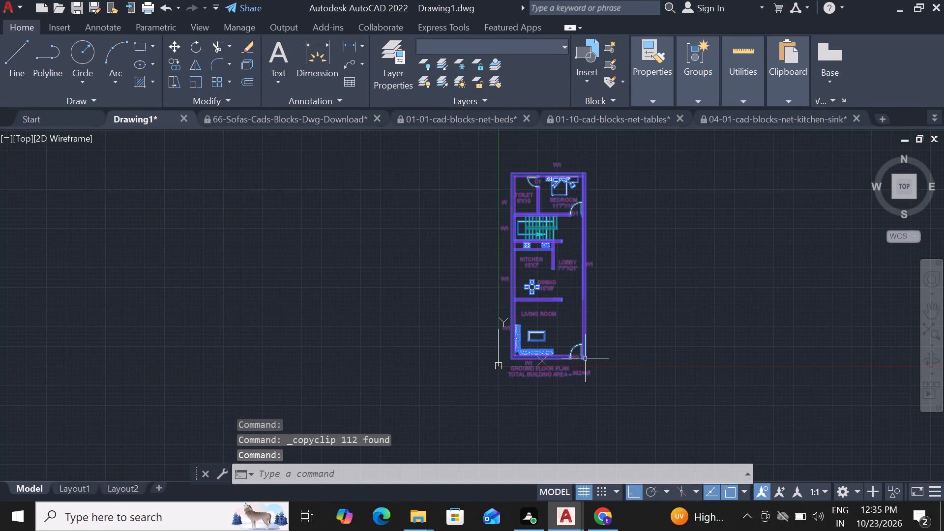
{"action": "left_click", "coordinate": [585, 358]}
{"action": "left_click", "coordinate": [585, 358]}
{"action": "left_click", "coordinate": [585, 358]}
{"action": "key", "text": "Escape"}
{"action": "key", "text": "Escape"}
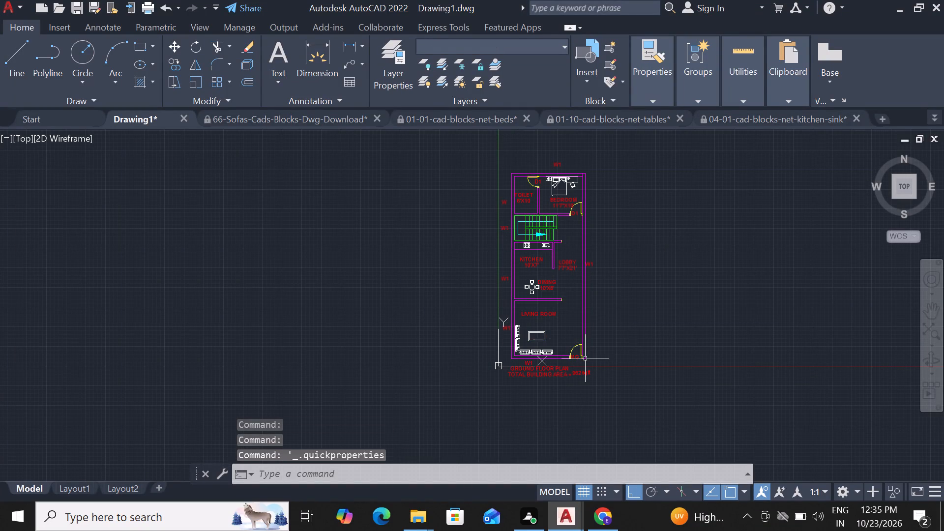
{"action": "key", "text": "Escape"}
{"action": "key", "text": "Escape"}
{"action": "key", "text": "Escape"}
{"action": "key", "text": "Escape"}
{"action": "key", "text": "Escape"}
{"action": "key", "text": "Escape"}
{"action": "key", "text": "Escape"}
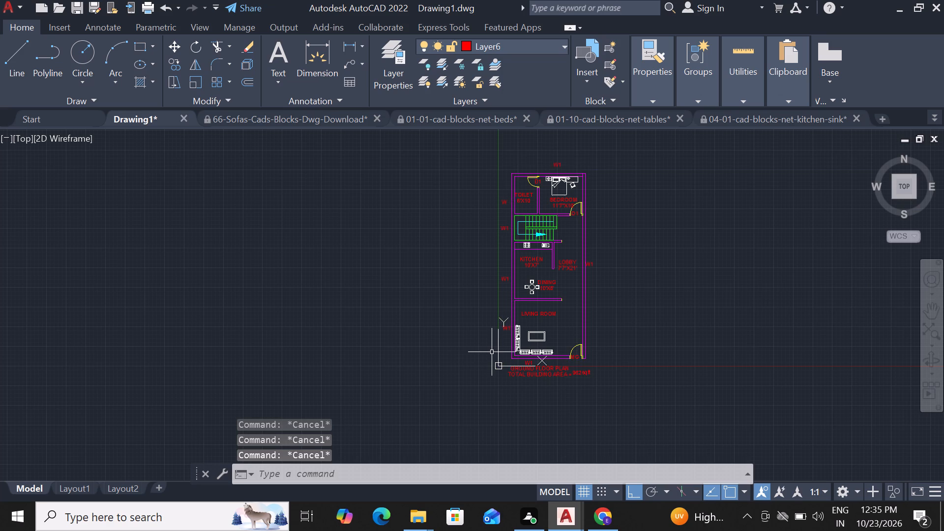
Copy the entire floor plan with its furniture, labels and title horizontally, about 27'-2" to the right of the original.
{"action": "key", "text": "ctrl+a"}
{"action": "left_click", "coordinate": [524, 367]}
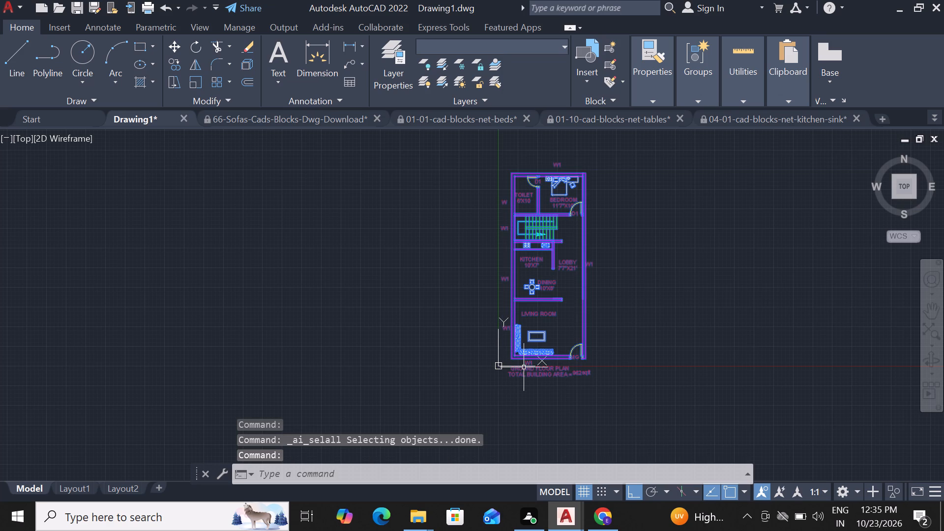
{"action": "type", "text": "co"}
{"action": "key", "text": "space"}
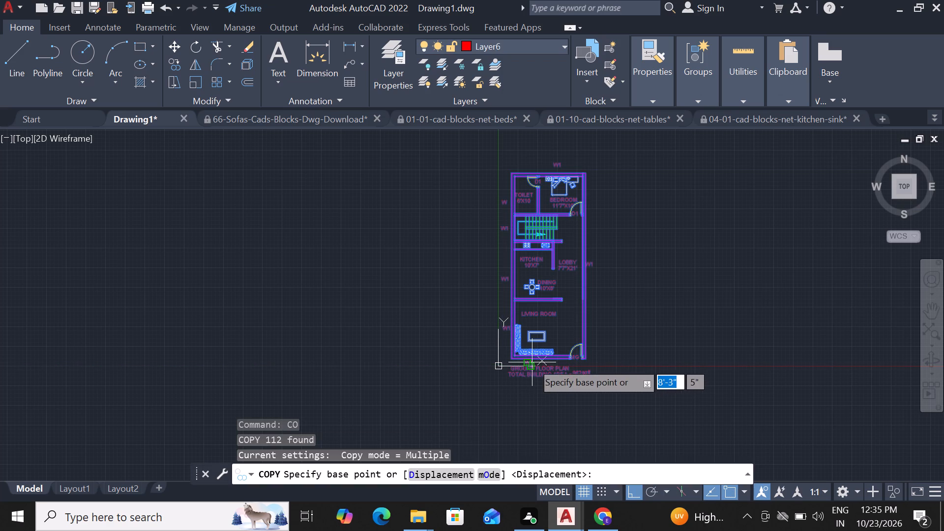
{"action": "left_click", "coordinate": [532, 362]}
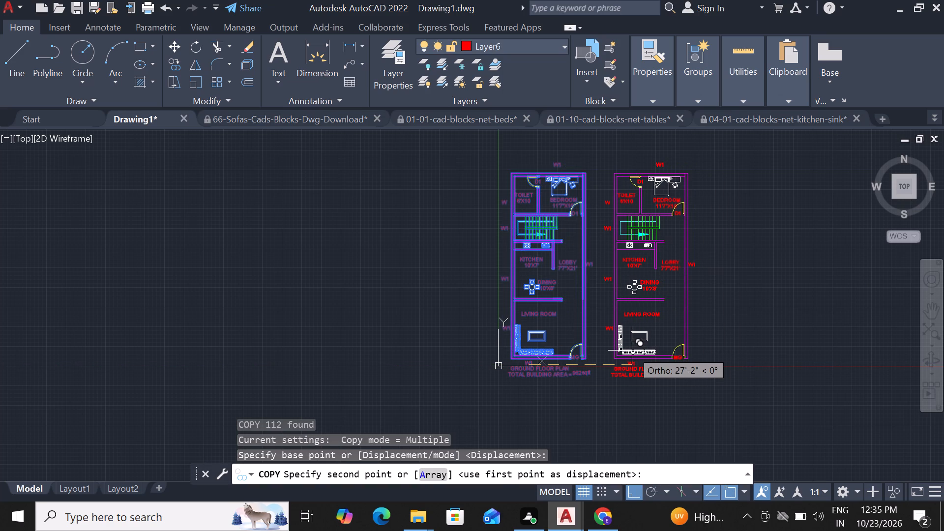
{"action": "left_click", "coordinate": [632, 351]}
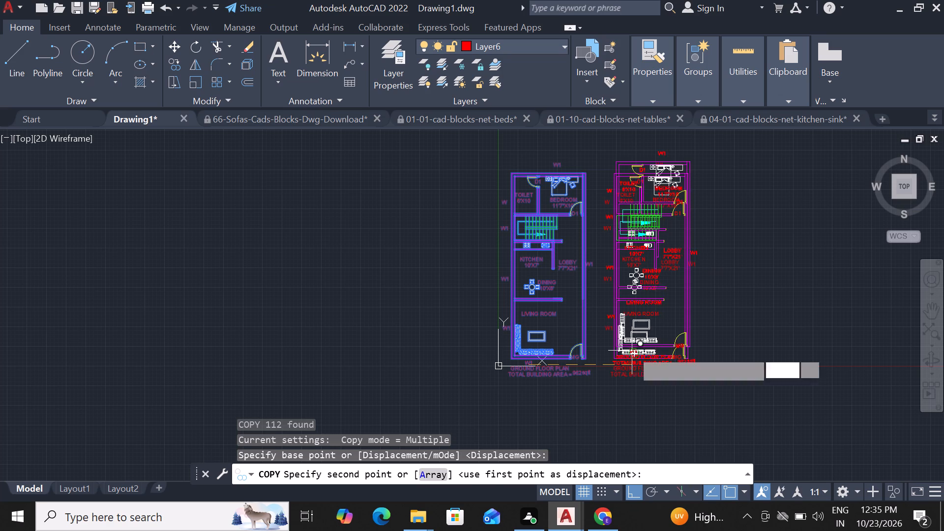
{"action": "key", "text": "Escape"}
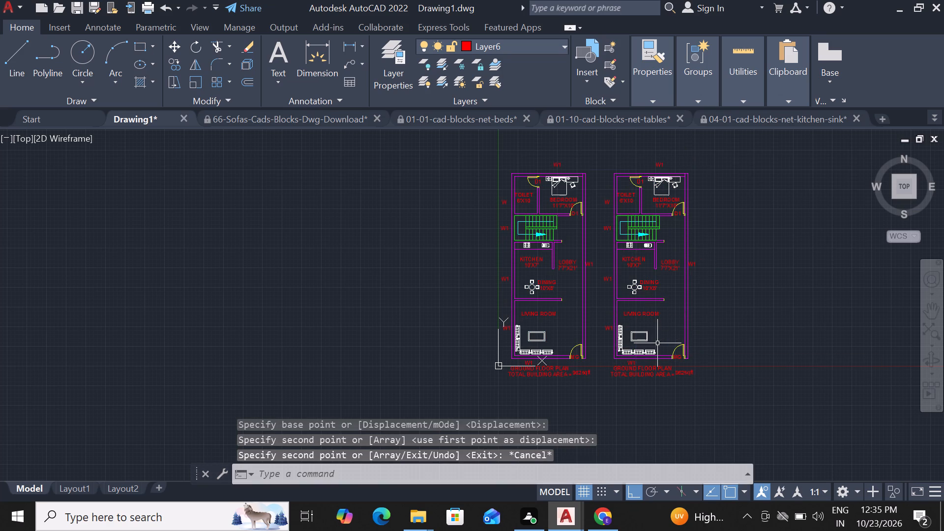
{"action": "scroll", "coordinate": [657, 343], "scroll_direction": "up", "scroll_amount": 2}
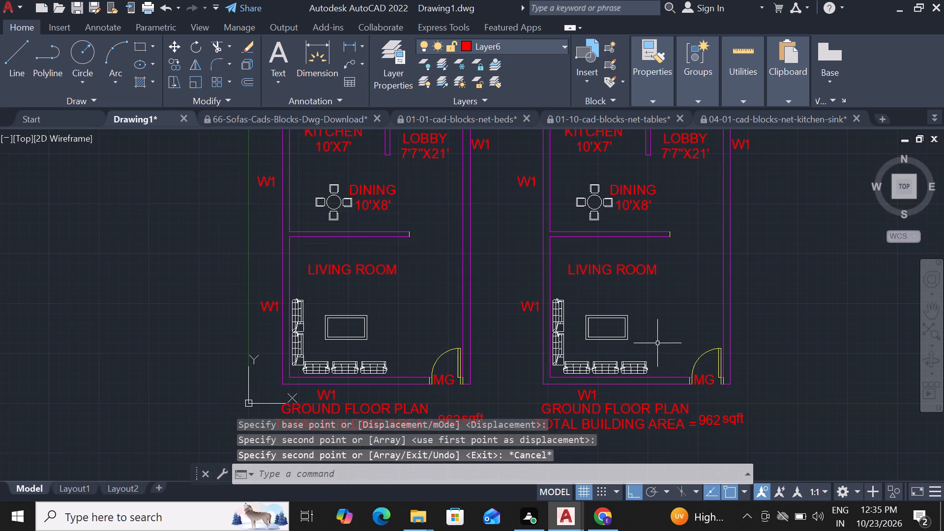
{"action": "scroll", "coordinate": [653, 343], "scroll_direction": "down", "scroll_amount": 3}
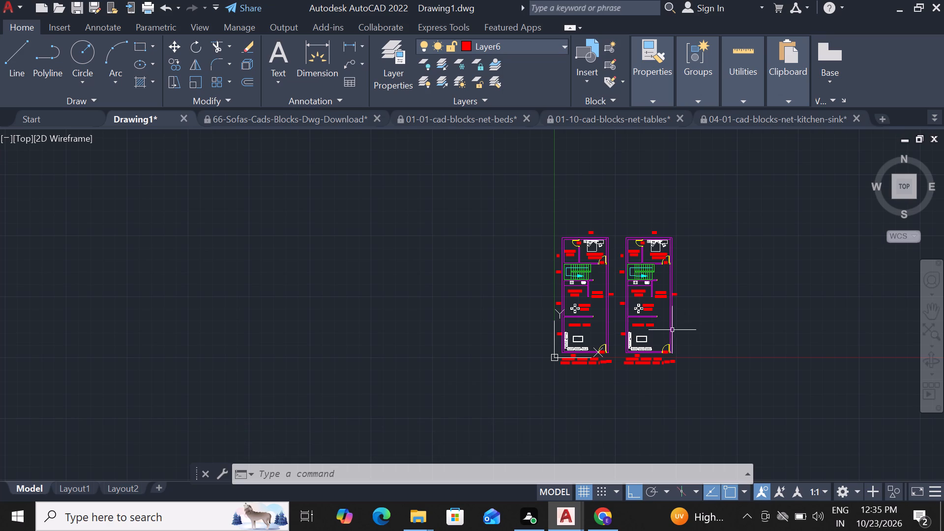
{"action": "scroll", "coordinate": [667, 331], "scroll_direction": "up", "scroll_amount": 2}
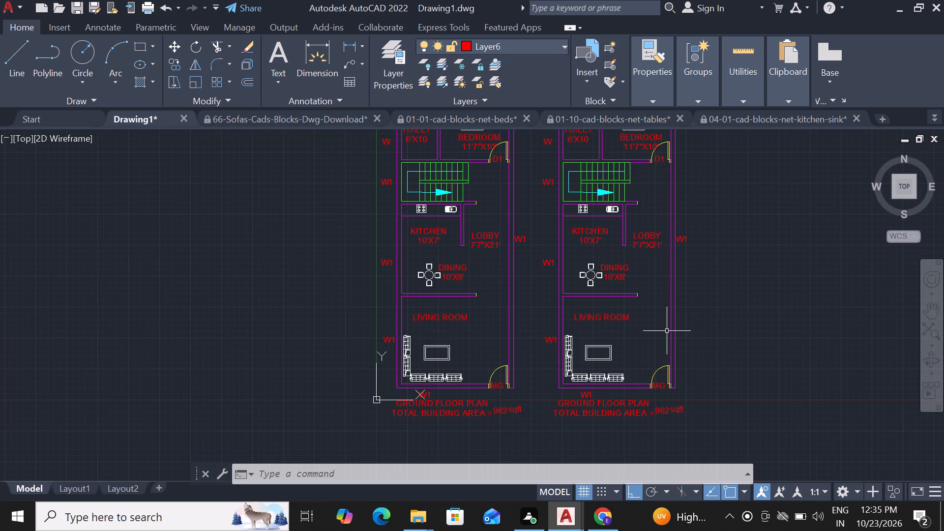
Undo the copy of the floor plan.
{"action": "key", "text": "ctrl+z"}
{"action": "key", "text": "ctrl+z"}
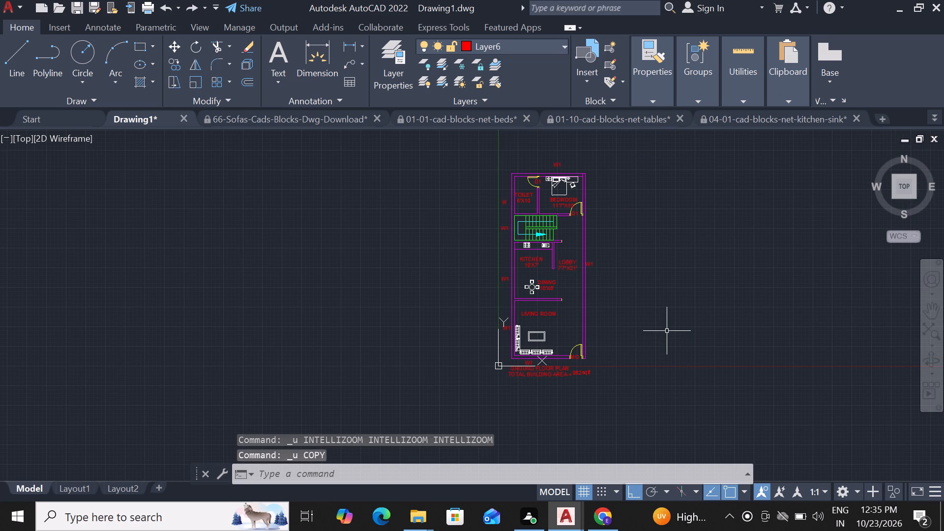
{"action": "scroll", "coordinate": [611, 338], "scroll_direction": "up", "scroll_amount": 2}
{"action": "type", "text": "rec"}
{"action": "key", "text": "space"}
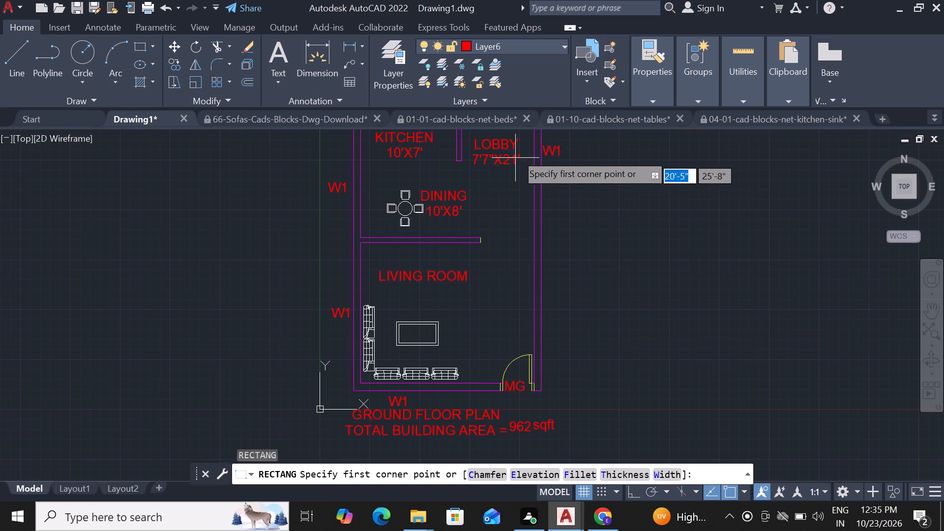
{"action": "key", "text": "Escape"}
Make Layer3 current and draw a rectangle 3' long and 9" wide just outside the plan's right outer wall, beside the living room.
{"action": "left_click", "coordinate": [557, 40]}
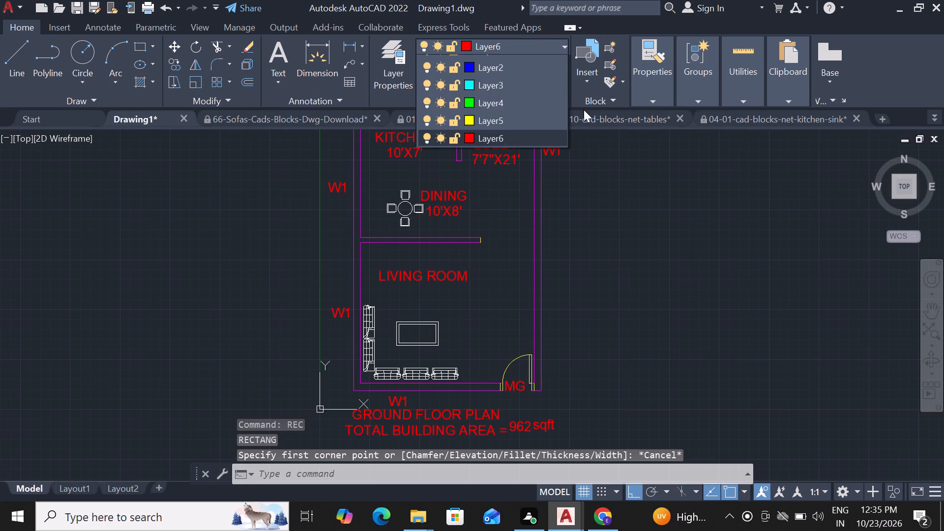
{"action": "left_click", "coordinate": [525, 120]}
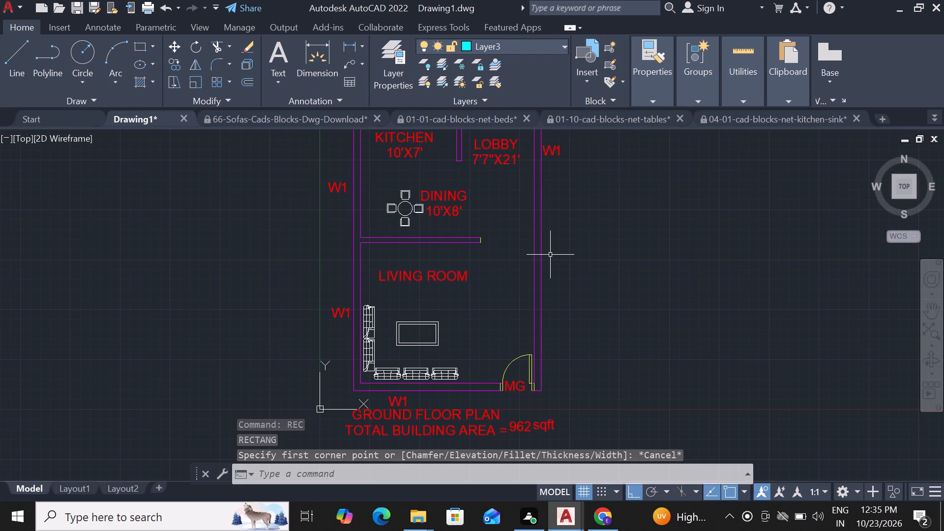
{"action": "type", "text": "re"}
{"action": "type", "text": "c"}
{"action": "key", "text": "space"}
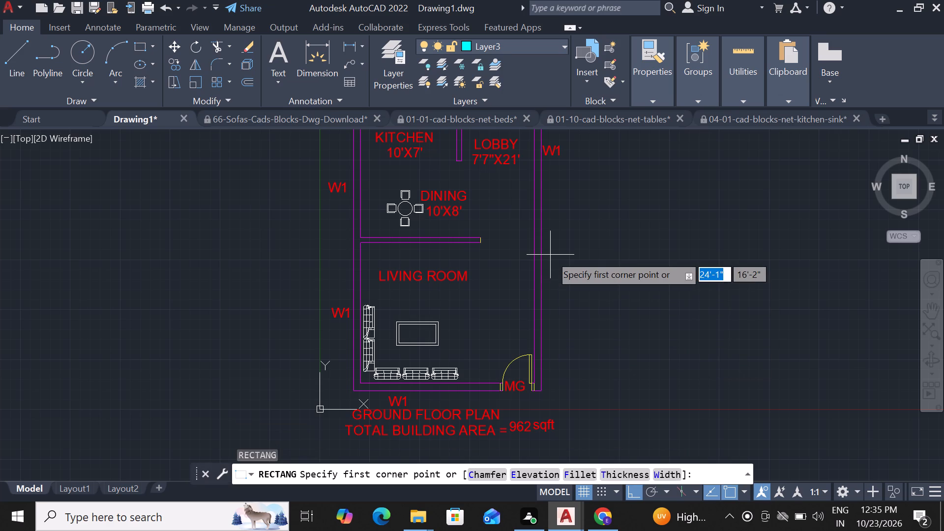
{"action": "left_click", "coordinate": [550, 255]}
{"action": "type", "text": "d"}
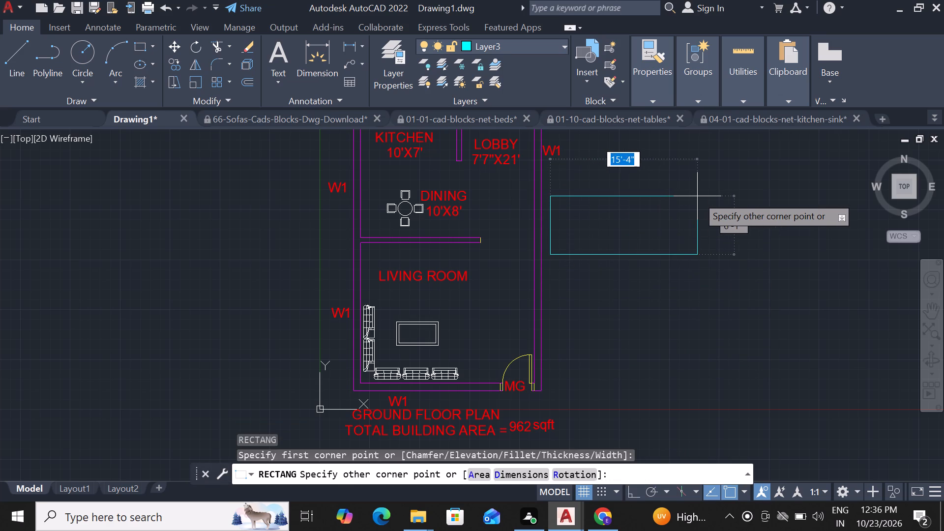
{"action": "key", "text": "space"}
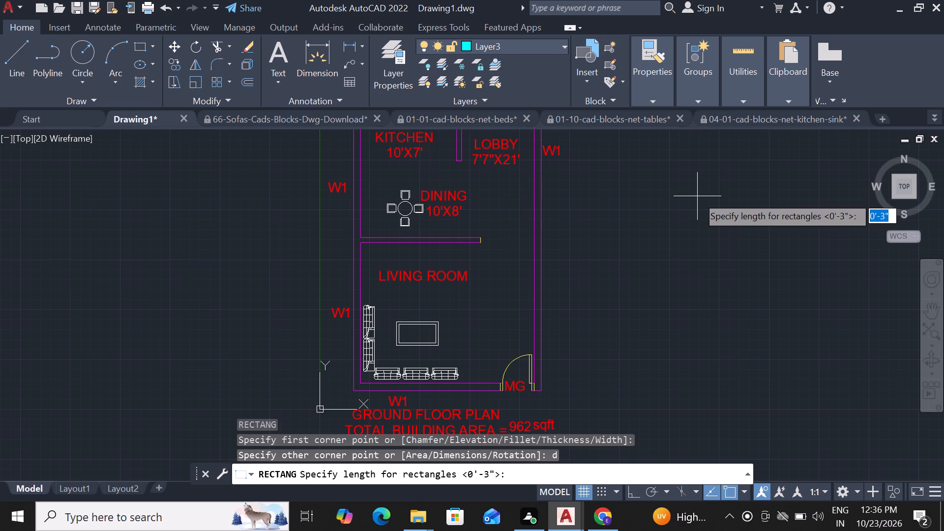
{"action": "key", "text": "3"}
{"action": "key", "text": "apostrophe"}
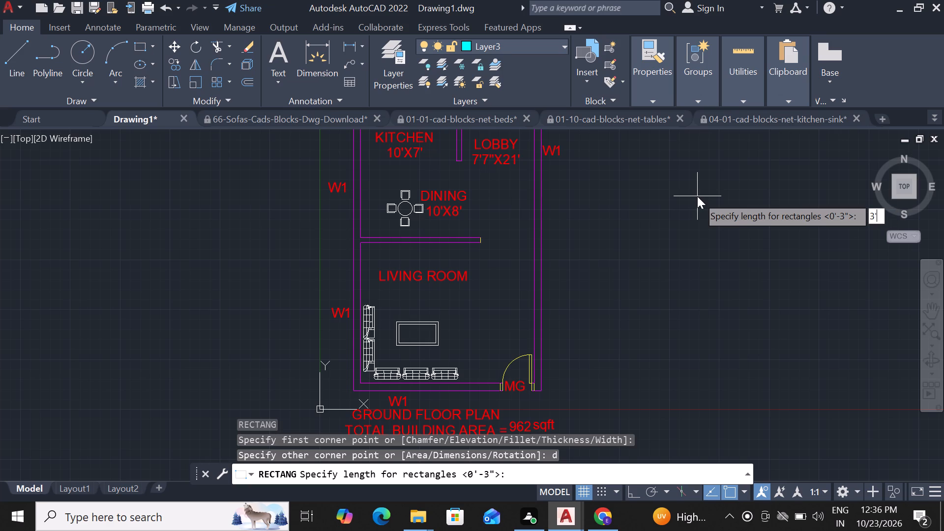
{"action": "key", "text": "Return"}
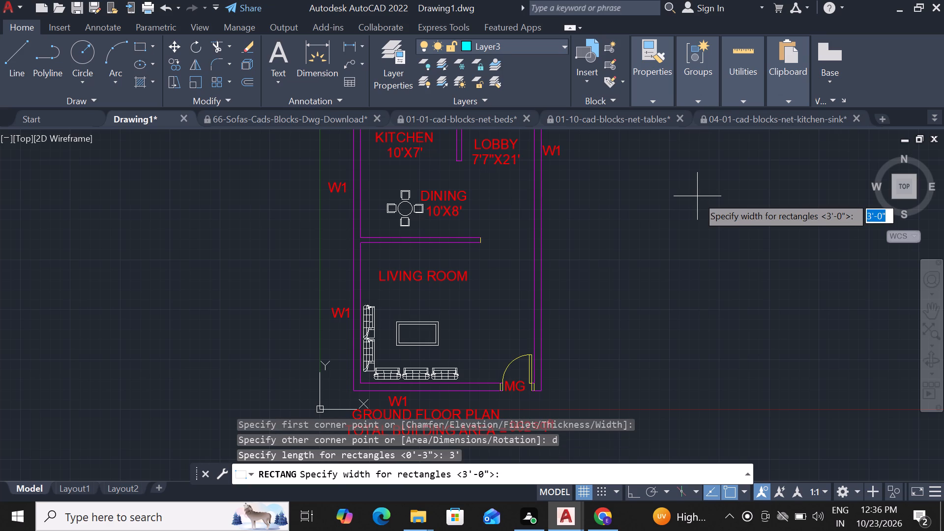
{"action": "key", "text": "3"}
{"action": "key", "text": "BackSpace"}
{"action": "type", "text": "9\""}
{"action": "key", "text": "Return"}
{"action": "left_click", "coordinate": [697, 196]}
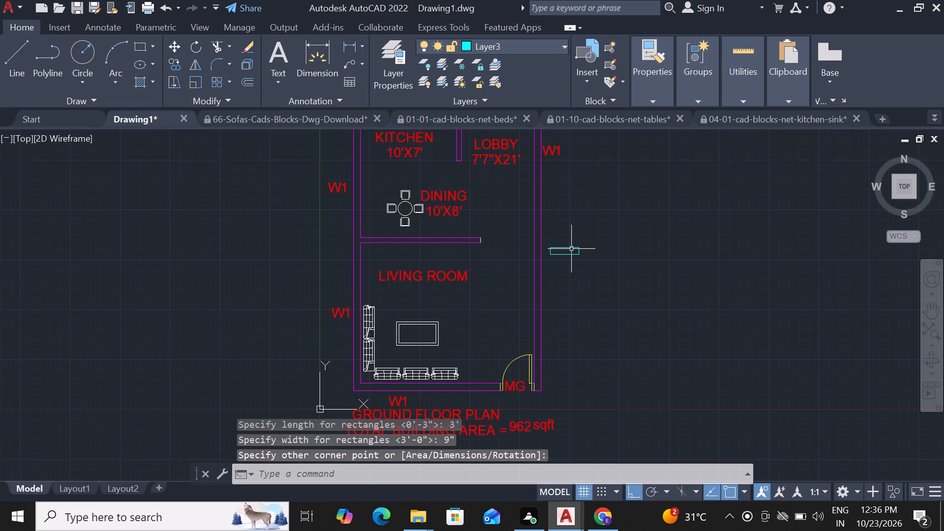
{"action": "key", "text": "Escape"}
Draw a second rectangle 5' long and 9" wide just above the 3' rectangle, outside the plan's outer wall.
{"action": "type", "text": "rec"}
{"action": "key", "text": "space"}
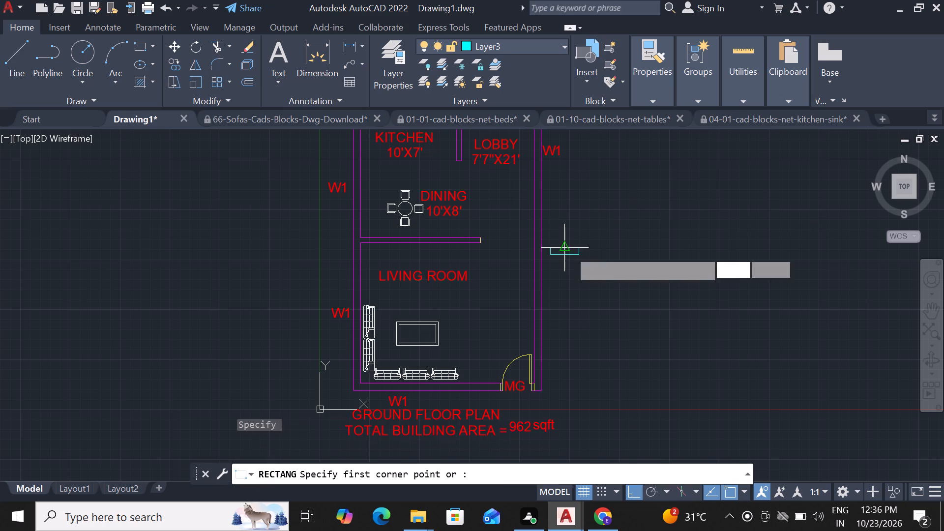
{"action": "left_click", "coordinate": [565, 219]}
{"action": "type", "text": "d"}
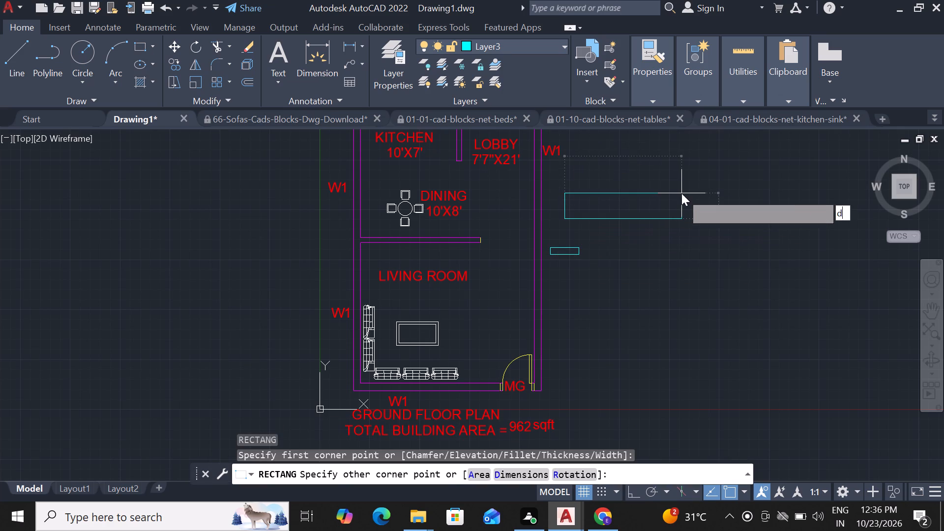
{"action": "key", "text": "space"}
{"action": "type", "text": "5'"}
{"action": "key", "text": "Return"}
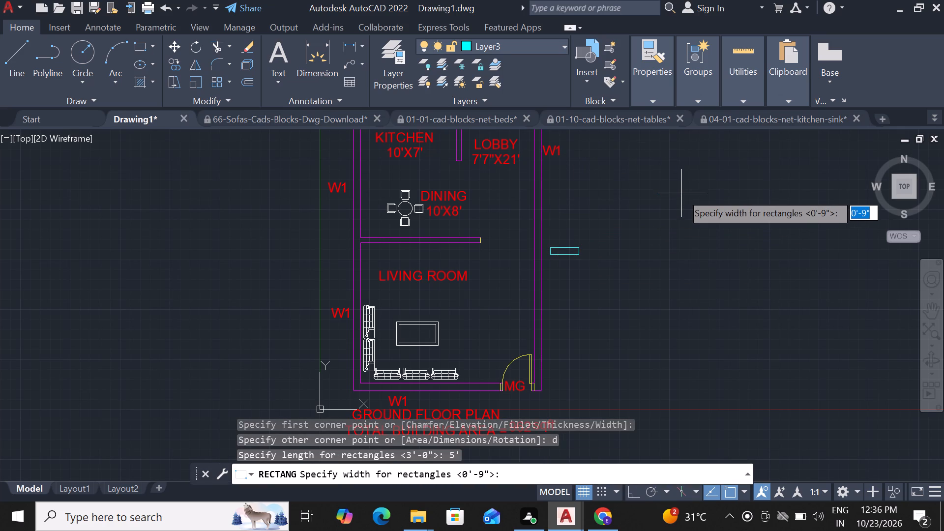
{"action": "key", "text": "9"}
{"action": "key", "text": "shift+quotedbl"}
{"action": "key", "text": "Return"}
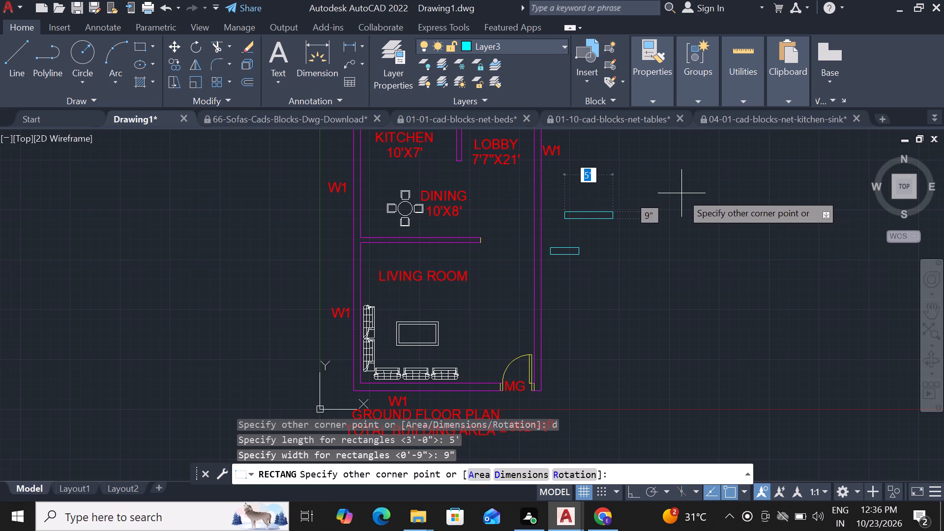
{"action": "left_click", "coordinate": [681, 193]}
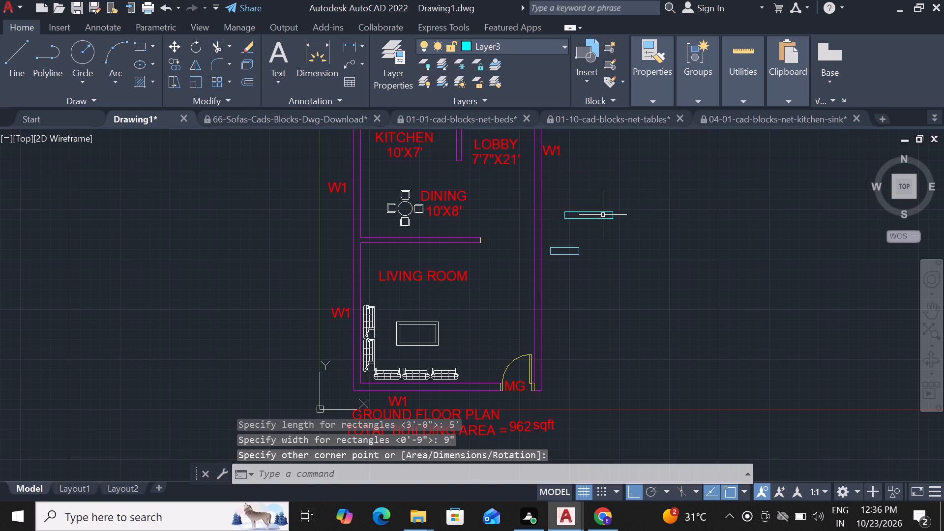
Explode both the 5' and the 3' rectangles into separate lines.
{"action": "scroll", "coordinate": [603, 215], "scroll_direction": "up", "scroll_amount": 2}
{"action": "key", "text": "Escape"}
{"action": "left_click", "coordinate": [624, 208]}
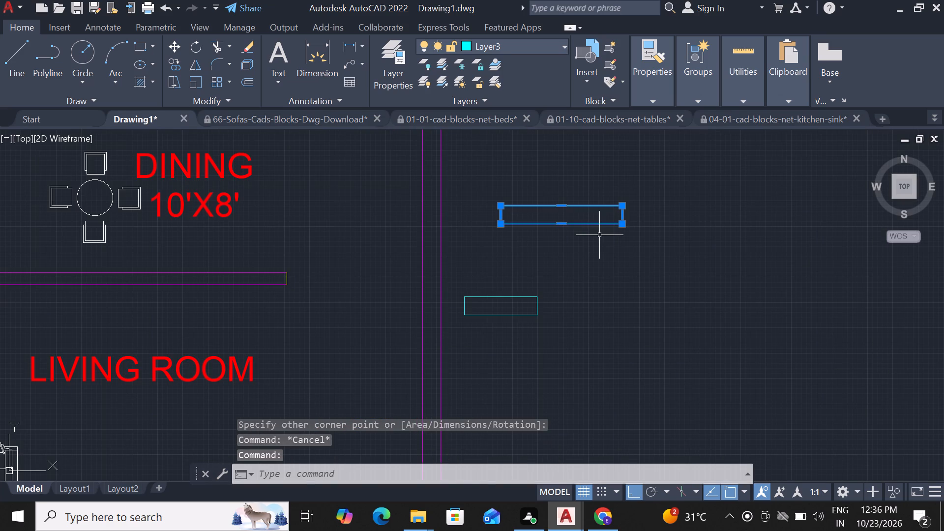
{"action": "type", "text": "x"}
{"action": "key", "text": "space"}
{"action": "key", "text": "space"}
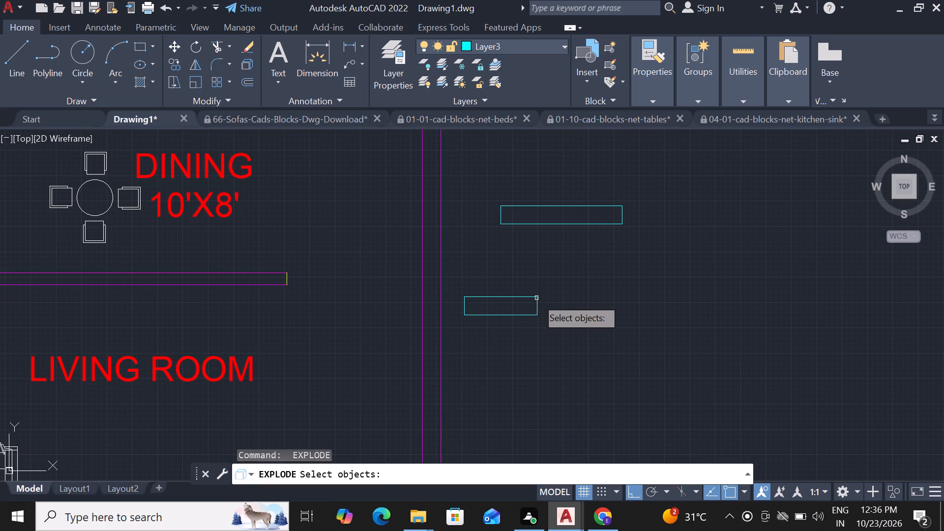
{"action": "left_click", "coordinate": [536, 297]}
{"action": "key", "text": "space"}
{"action": "key", "text": "space"}
{"action": "key", "text": "Escape"}
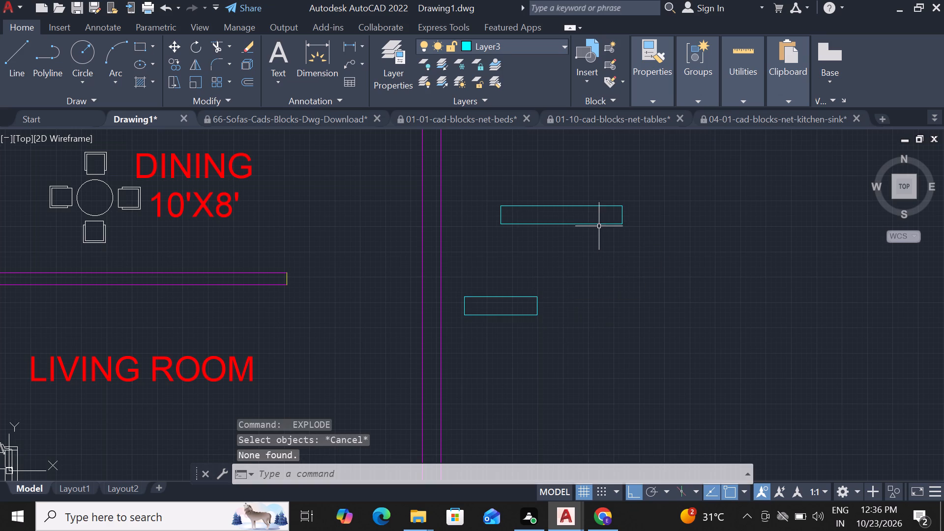
Offset the two short end lines of the 5' rectangle outward by 3".
{"action": "left_click", "coordinate": [622, 216]}
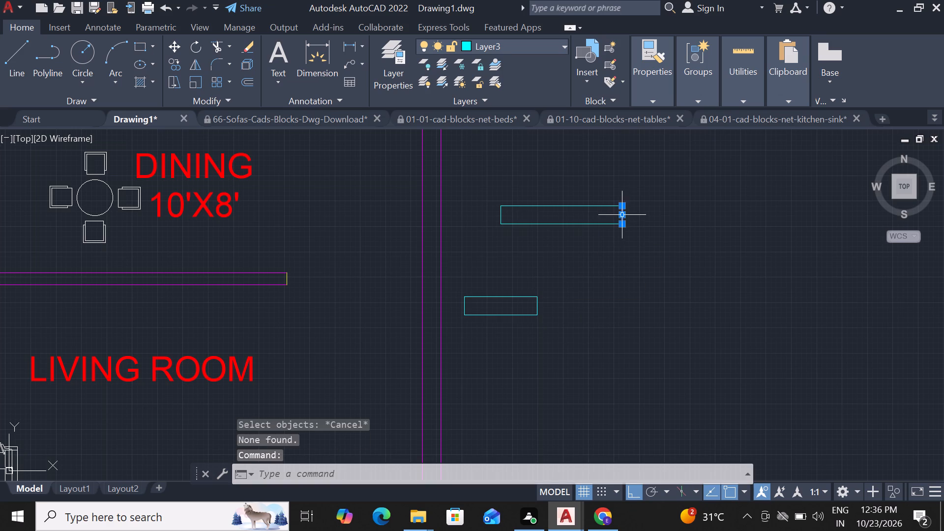
{"action": "type", "text": "of 3\""}
{"action": "key", "text": "Return"}
{"action": "left_click", "coordinate": [660, 215]}
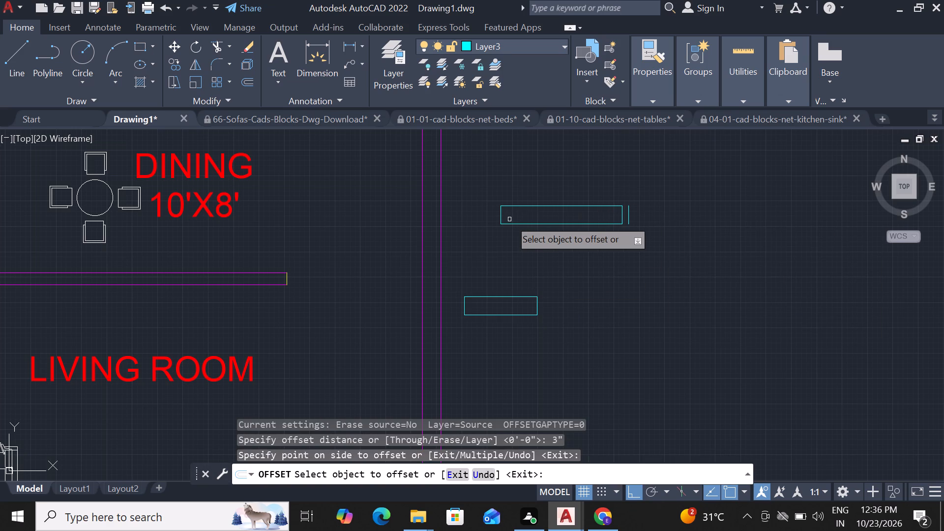
{"action": "left_click", "coordinate": [501, 220]}
{"action": "left_click", "coordinate": [489, 220]}
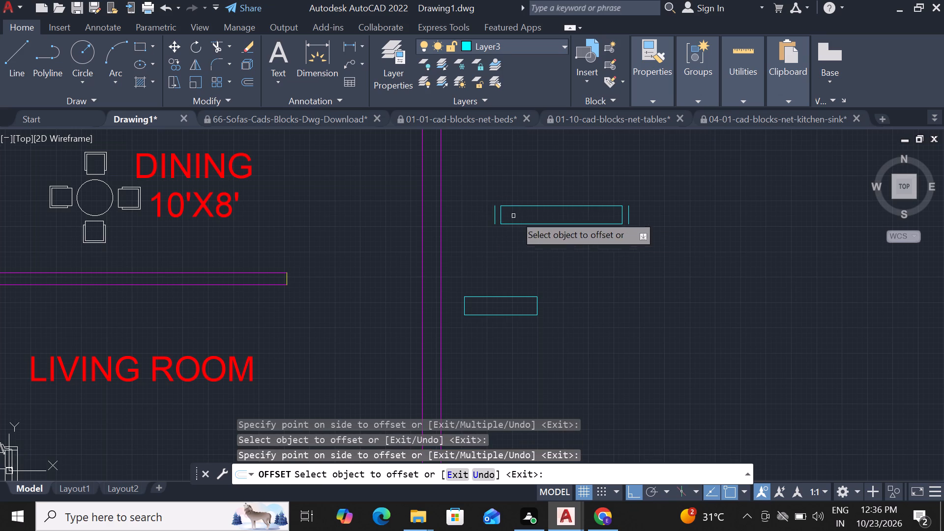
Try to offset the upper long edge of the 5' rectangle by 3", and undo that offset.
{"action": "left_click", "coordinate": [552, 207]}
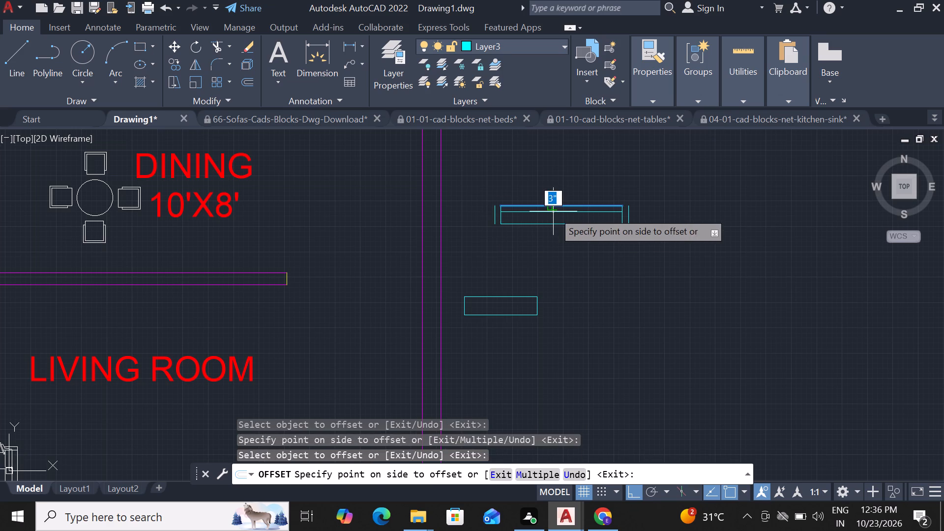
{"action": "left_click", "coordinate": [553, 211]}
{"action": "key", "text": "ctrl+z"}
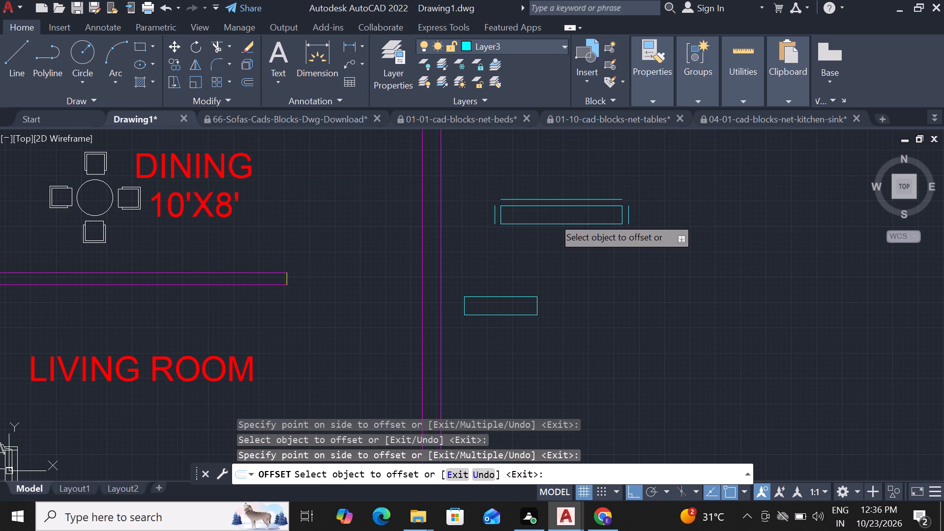
Offset both long edges of the 5' rectangle 3" inward.
{"action": "left_click", "coordinate": [565, 205]}
{"action": "left_click", "coordinate": [562, 210]}
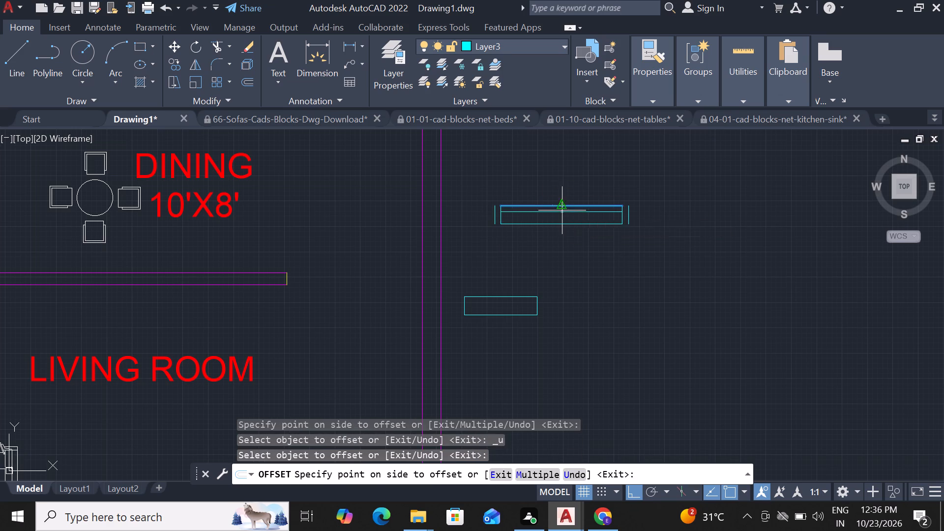
{"action": "left_click", "coordinate": [562, 224]}
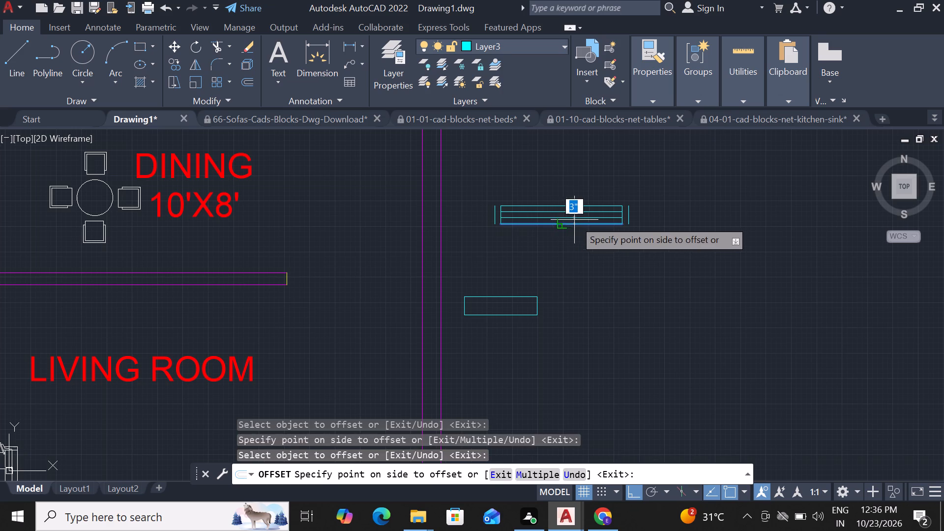
{"action": "left_click", "coordinate": [574, 220]}
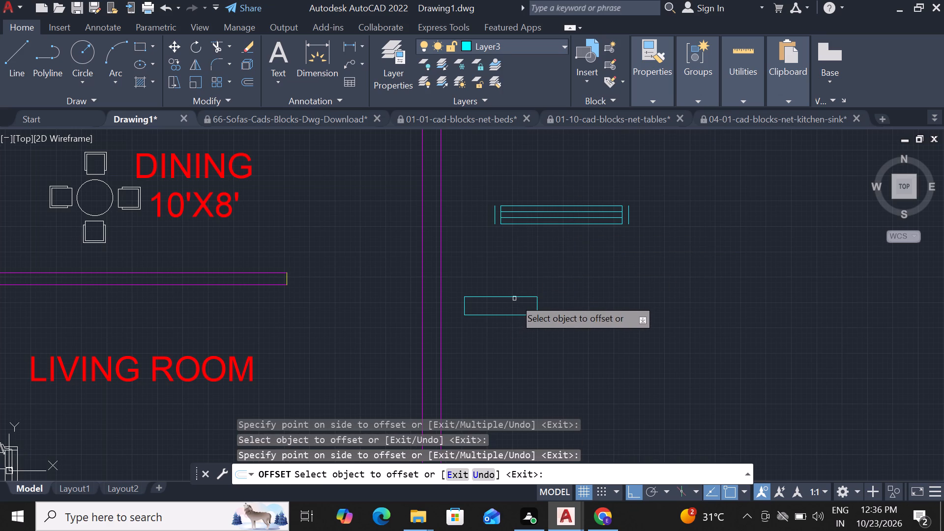
Offset the 3' rectangle's long edges 3" inward and its short end lines 3" outward, and finish the Offset command.
{"action": "left_click", "coordinate": [514, 298]}
{"action": "left_click_drag", "start_coordinate": [516, 305], "coordinate": [516, 320]}
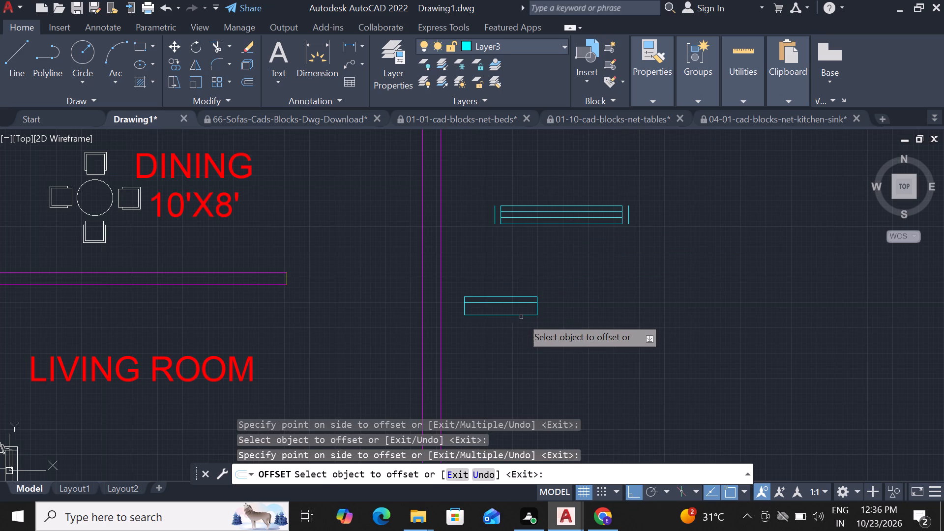
{"action": "left_click", "coordinate": [527, 315]}
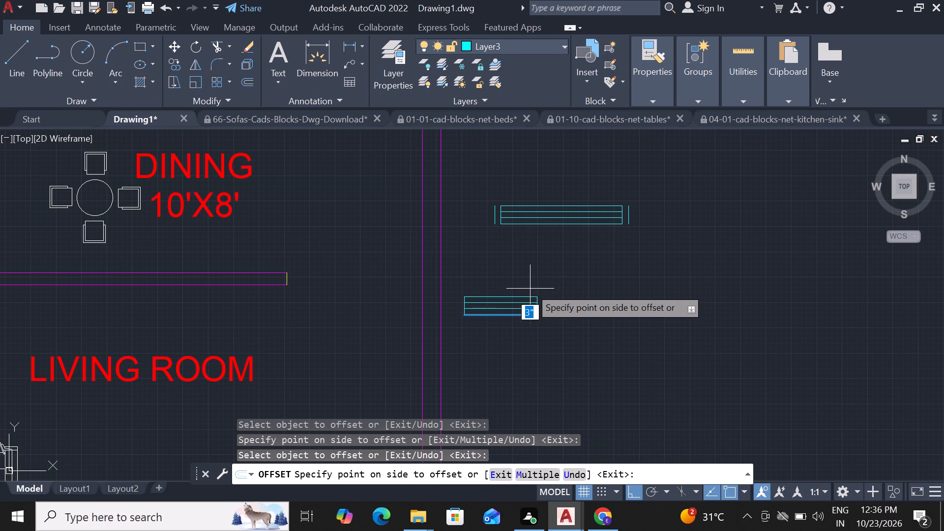
{"action": "left_click", "coordinate": [530, 288]}
{"action": "left_click", "coordinate": [537, 307]}
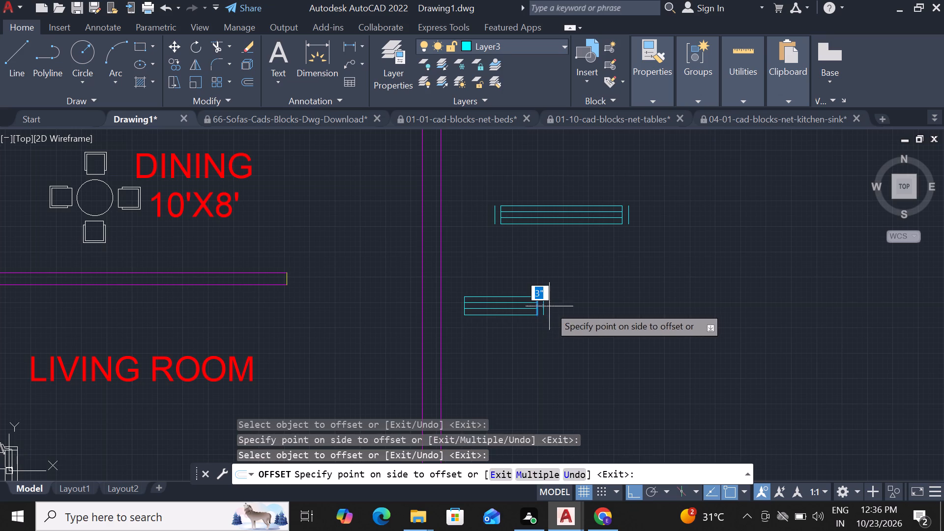
{"action": "left_click", "coordinate": [558, 305]}
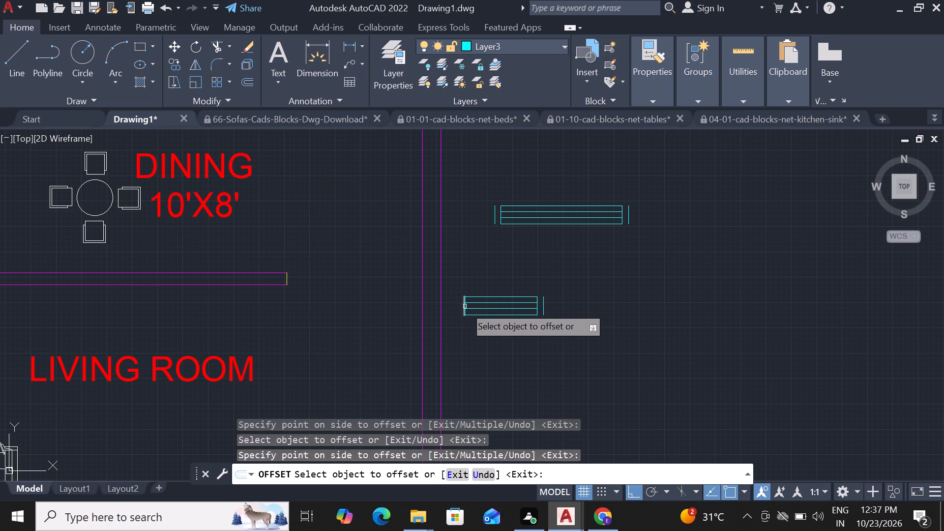
{"action": "left_click", "coordinate": [465, 306]}
{"action": "left_click", "coordinate": [443, 309]}
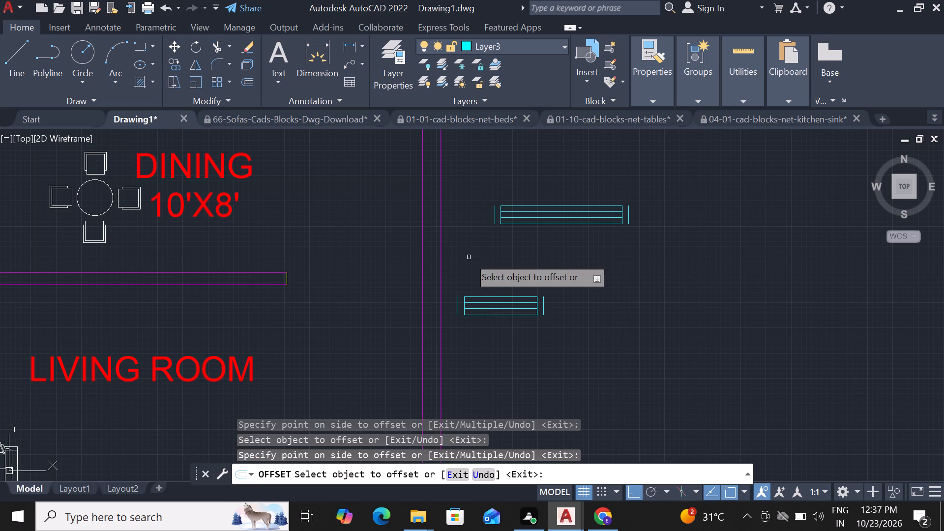
{"action": "key", "text": "Escape"}
Define all lines of the 3' window symbol as a block named v, with its base point at the upper-left end.
{"action": "left_click_drag", "start_coordinate": [449, 277], "coordinate": [593, 287]}
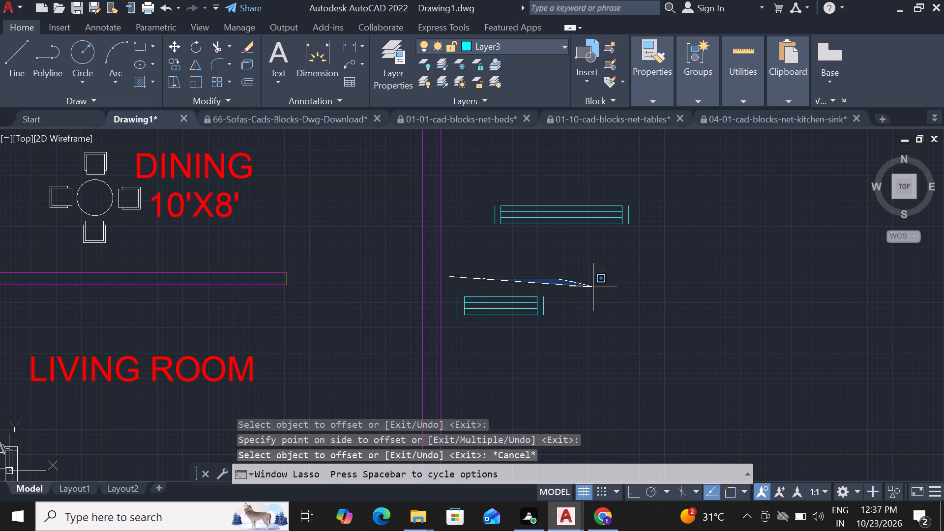
{"action": "left_click_drag", "start_coordinate": [593, 287], "coordinate": [445, 333]}
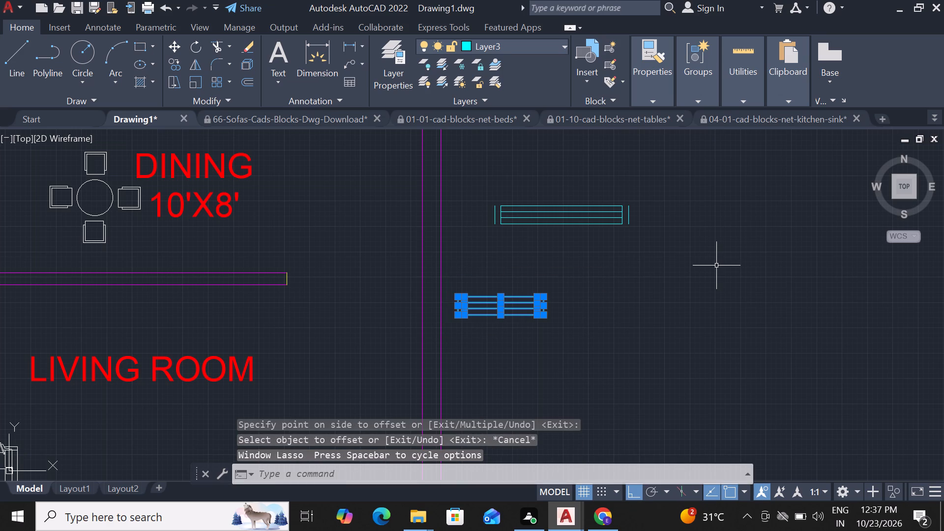
{"action": "left_click", "coordinate": [716, 265]}
{"action": "type", "text": "block"}
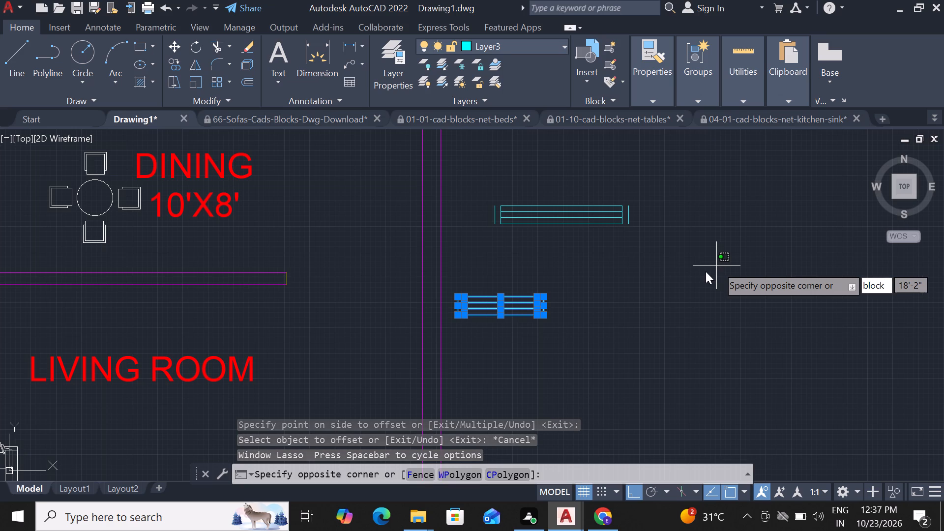
{"action": "key", "text": "space"}
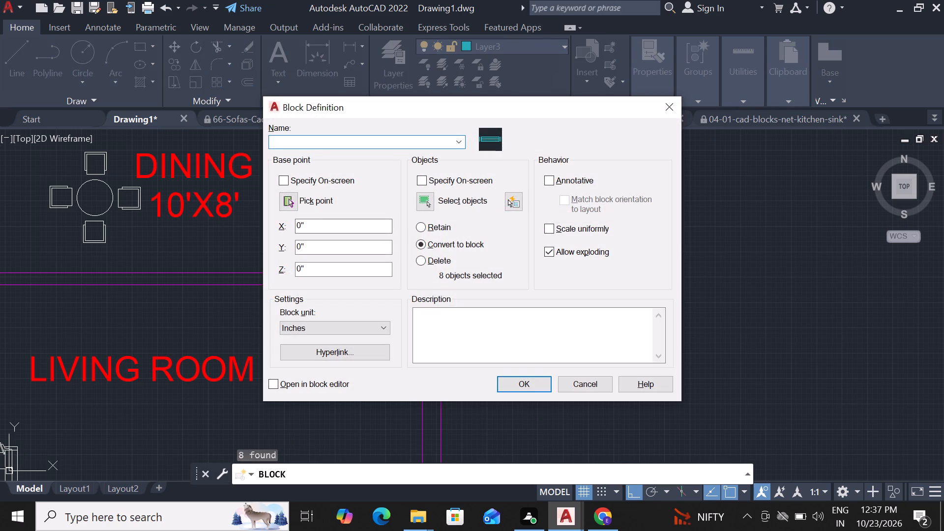
{"action": "key", "text": "v"}
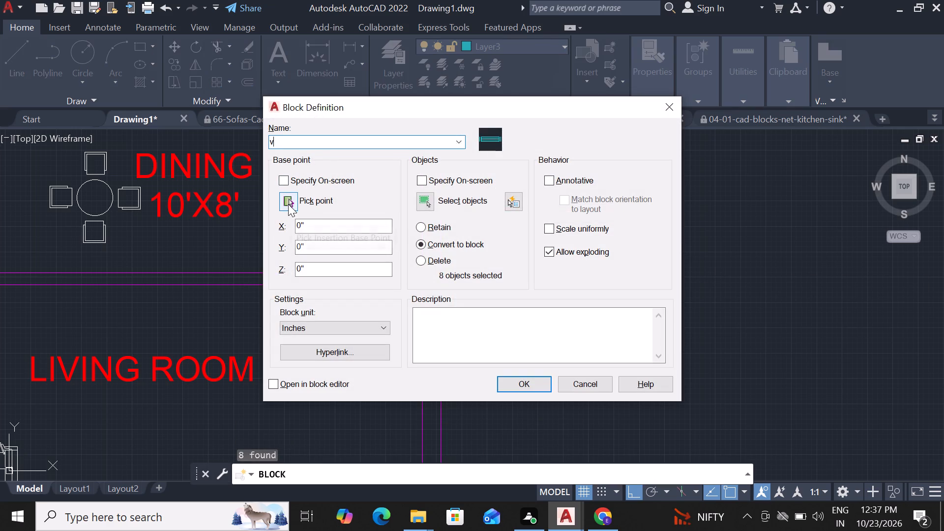
{"action": "left_click", "coordinate": [288, 204]}
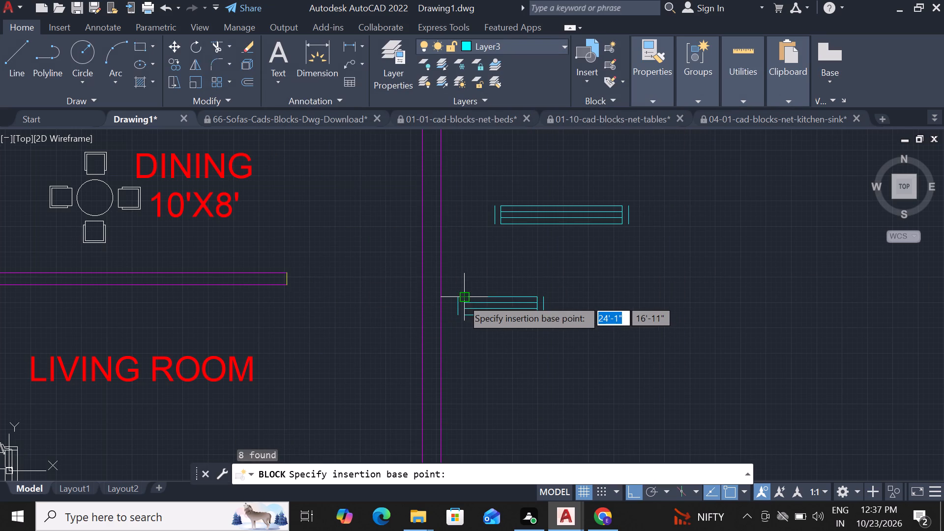
{"action": "left_click", "coordinate": [453, 298]}
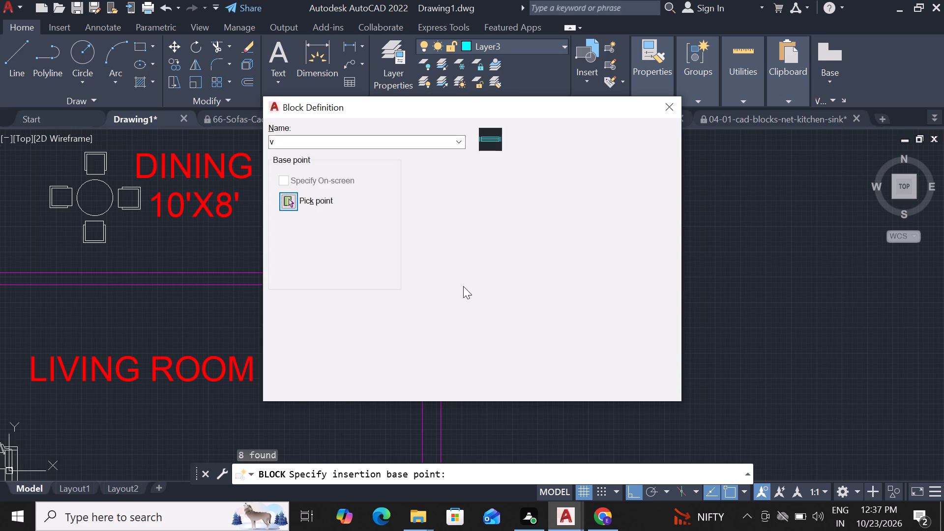
{"action": "left_click", "coordinate": [499, 379]}
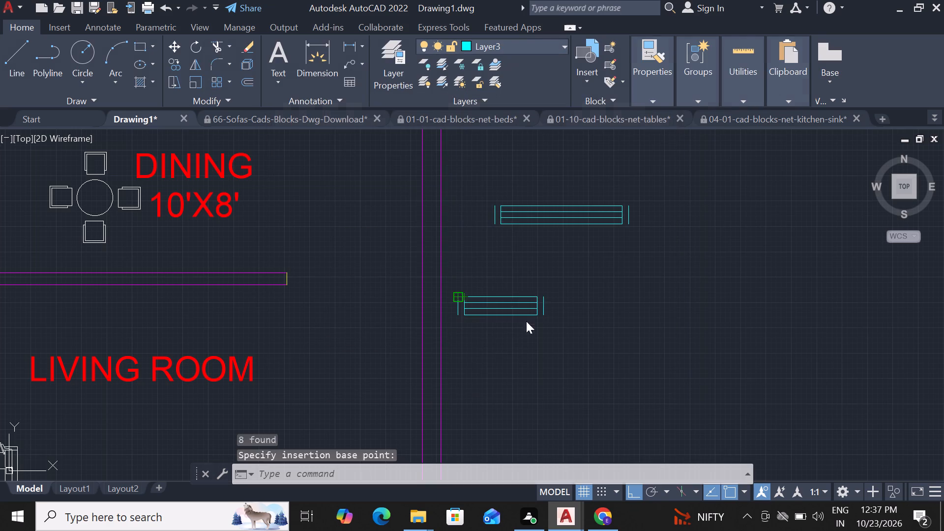
Define all lines of the 5' window symbol as a block named gh, with its base point at the upper-left end.
{"action": "left_click_drag", "start_coordinate": [478, 177], "coordinate": [670, 184]}
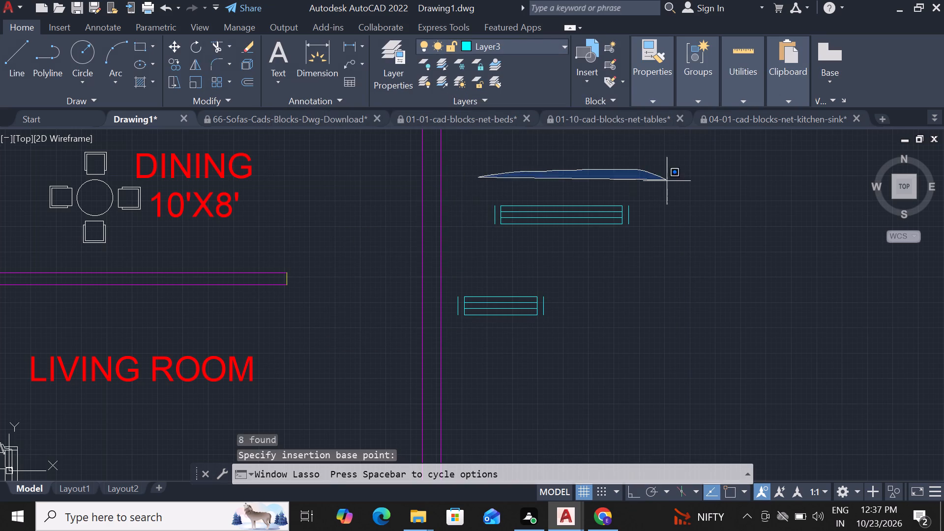
{"action": "left_click_drag", "start_coordinate": [670, 184], "coordinate": [454, 232]}
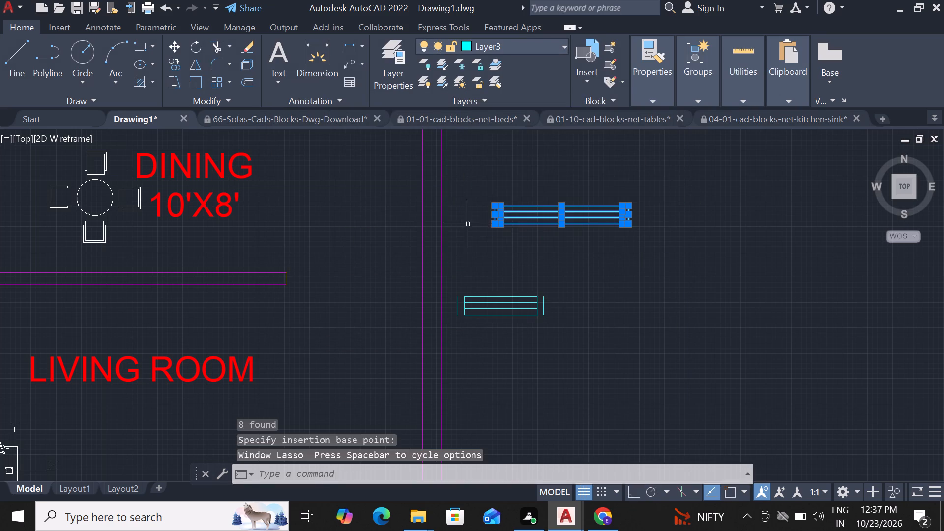
{"action": "type", "text": "block"}
{"action": "key", "text": "space"}
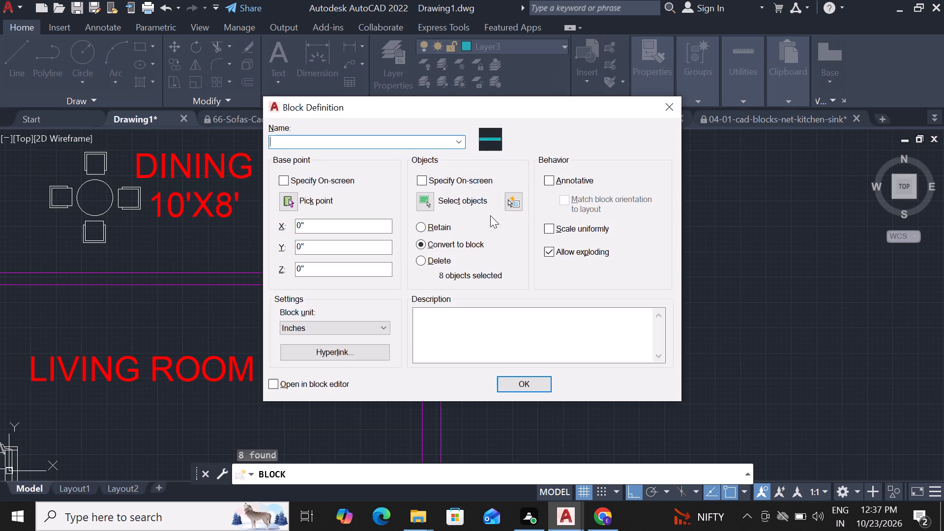
{"action": "type", "text": "gh"}
{"action": "left_click", "coordinate": [289, 195]}
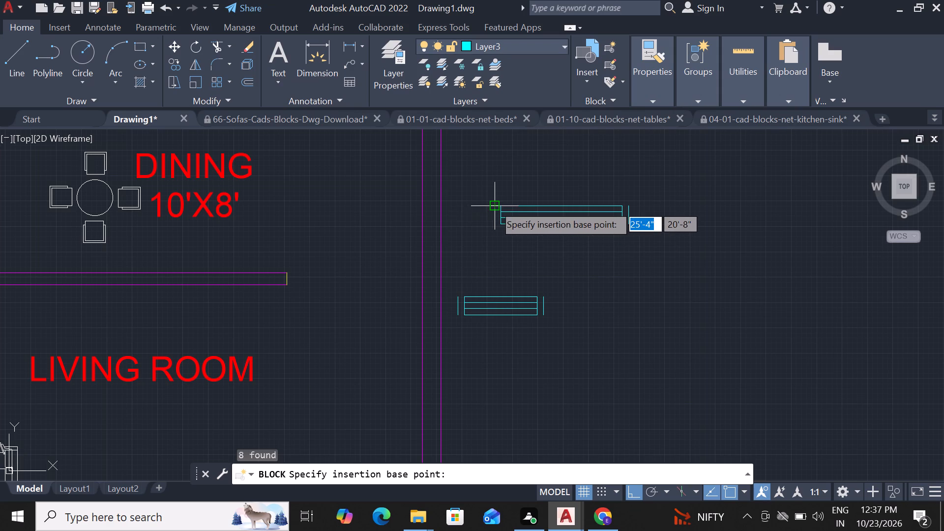
{"action": "left_click", "coordinate": [494, 205]}
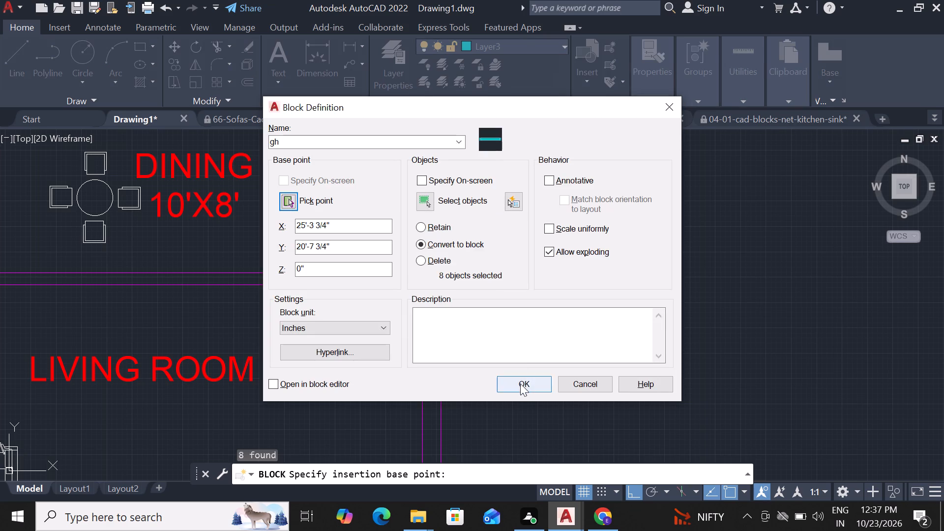
{"action": "left_click", "coordinate": [520, 383]}
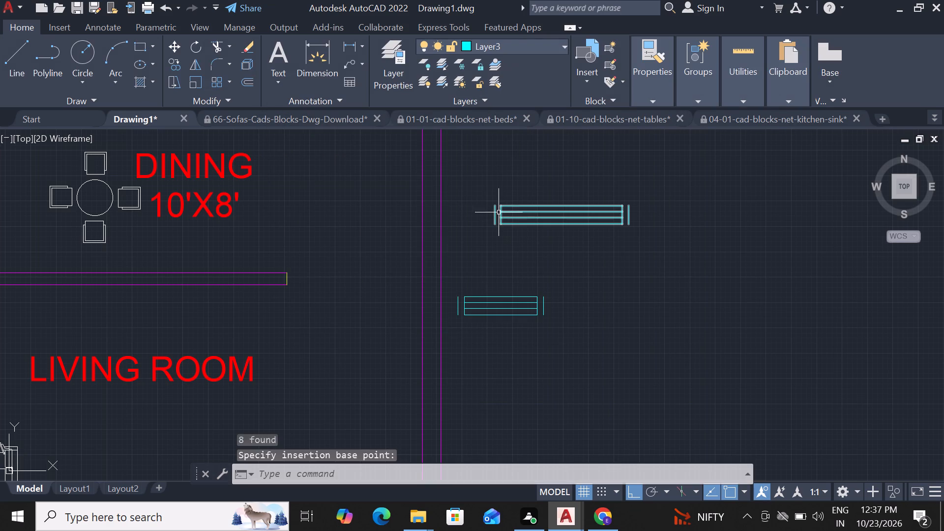
Move the 5' window block by its upper-left end into the bedroom's upper outer wall, below the W1 label.
{"action": "left_click", "coordinate": [499, 212]}
{"action": "type", "text": "m"}
{"action": "key", "text": "space"}
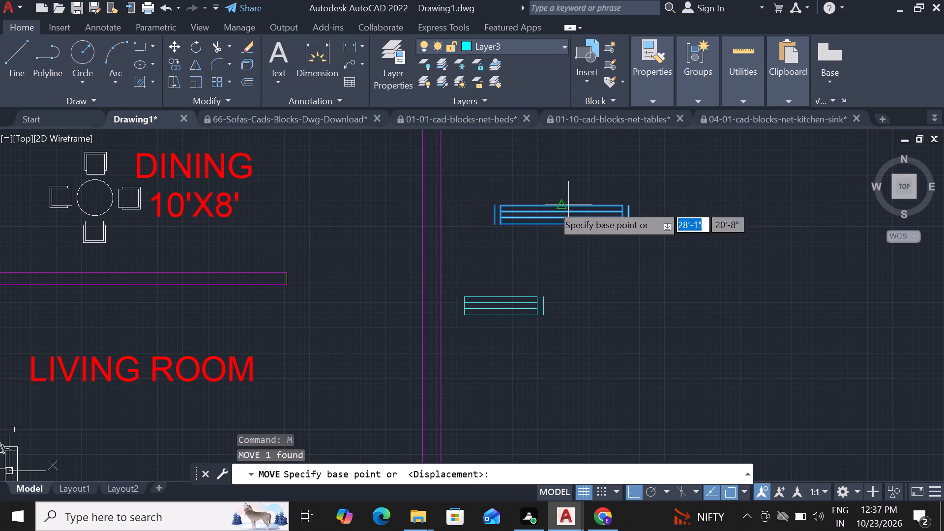
{"action": "left_click", "coordinate": [494, 205]}
{"action": "scroll", "coordinate": [547, 181], "scroll_direction": "down", "scroll_amount": 3}
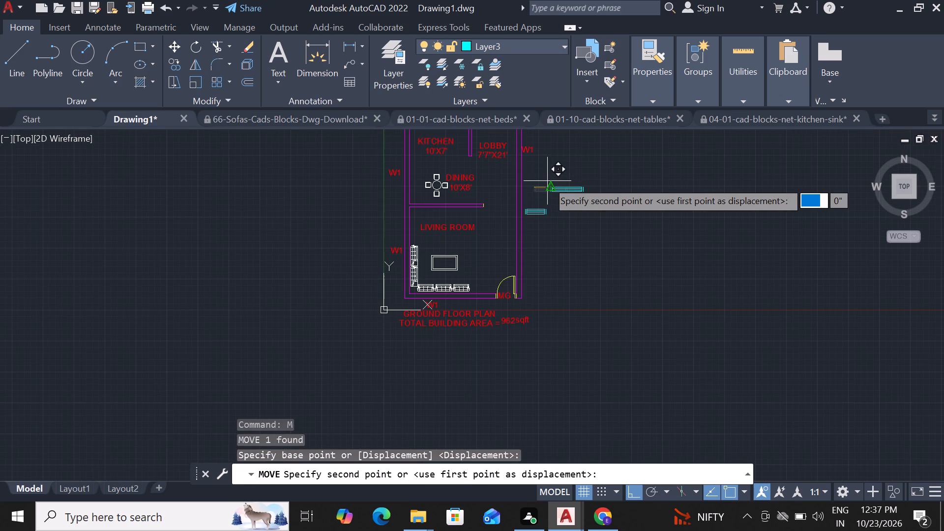
{"action": "scroll", "coordinate": [547, 181], "scroll_direction": "down", "scroll_amount": 4}
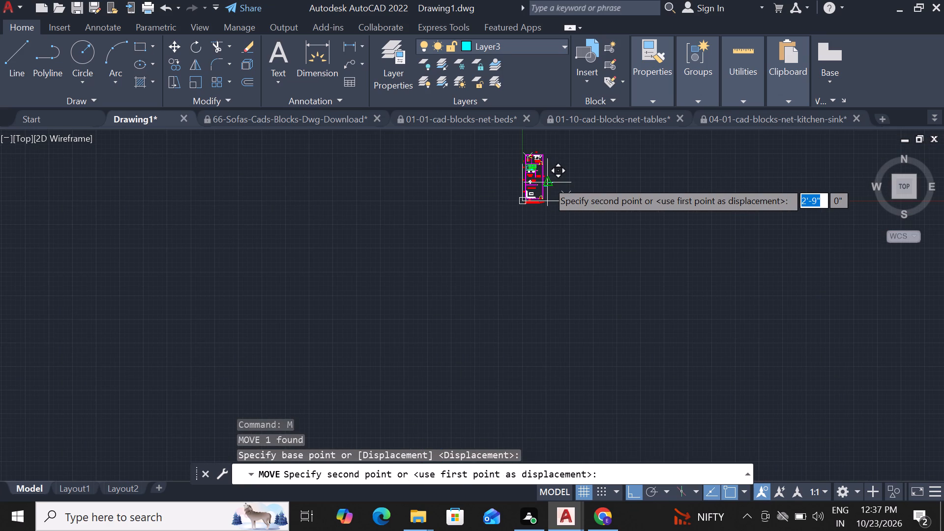
{"action": "scroll", "coordinate": [547, 181], "scroll_direction": "up", "scroll_amount": 4}
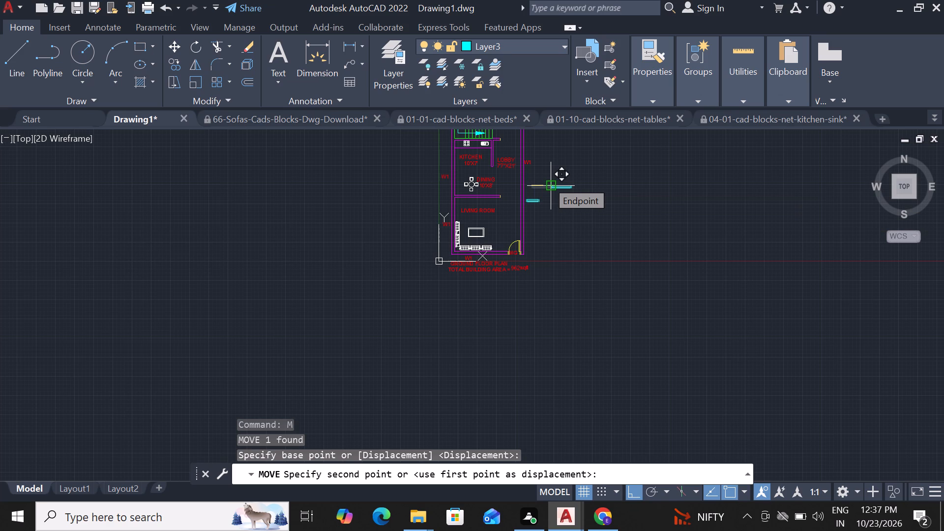
{"action": "scroll", "coordinate": [547, 181], "scroll_direction": "up", "scroll_amount": 1}
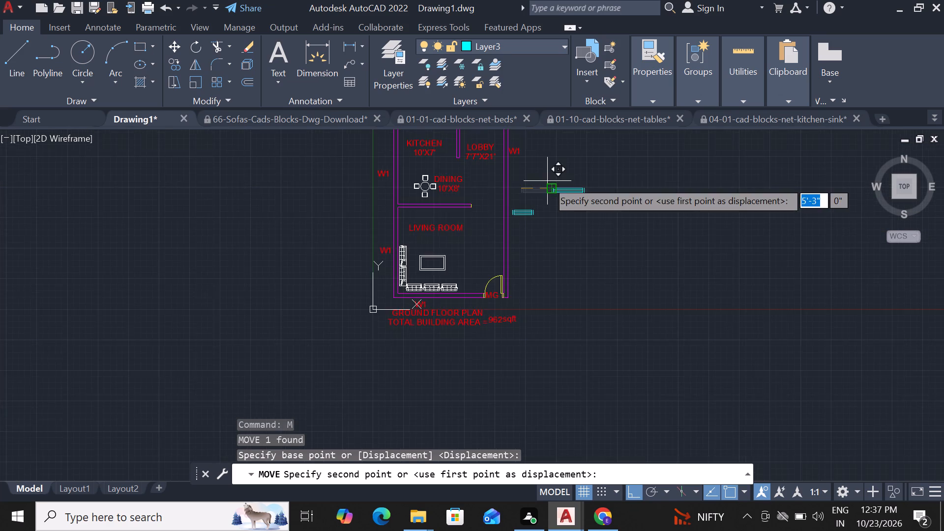
{"action": "scroll", "coordinate": [546, 181], "scroll_direction": "down", "scroll_amount": 4}
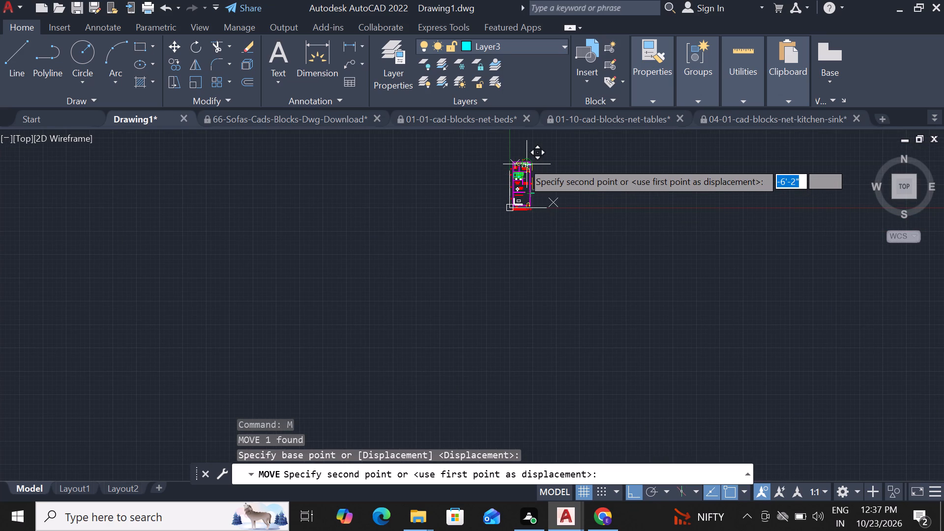
{"action": "scroll", "coordinate": [485, 223], "scroll_direction": "down", "scroll_amount": 1}
{"action": "scroll", "coordinate": [506, 188], "scroll_direction": "up", "scroll_amount": 3}
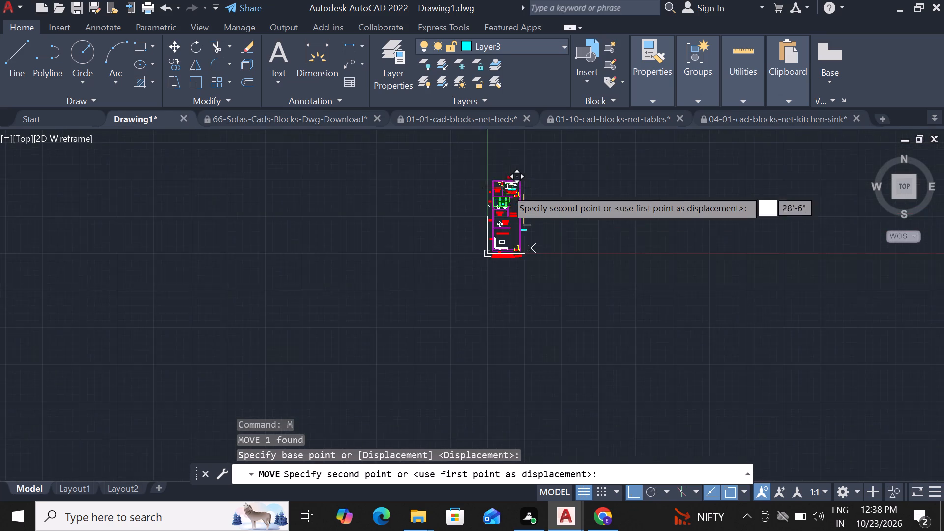
{"action": "scroll", "coordinate": [509, 167], "scroll_direction": "up", "scroll_amount": 4}
{"action": "scroll", "coordinate": [501, 222], "scroll_direction": "up", "scroll_amount": 2}
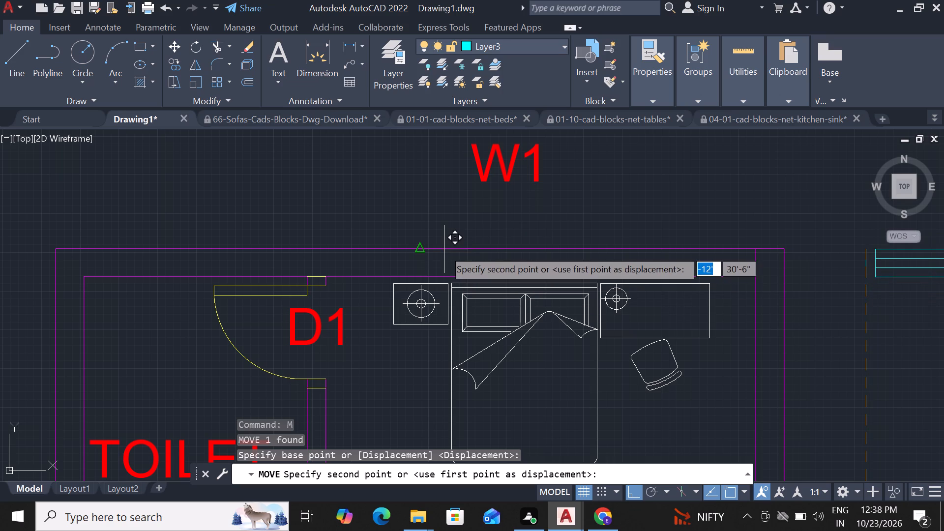
{"action": "left_click", "coordinate": [415, 251]}
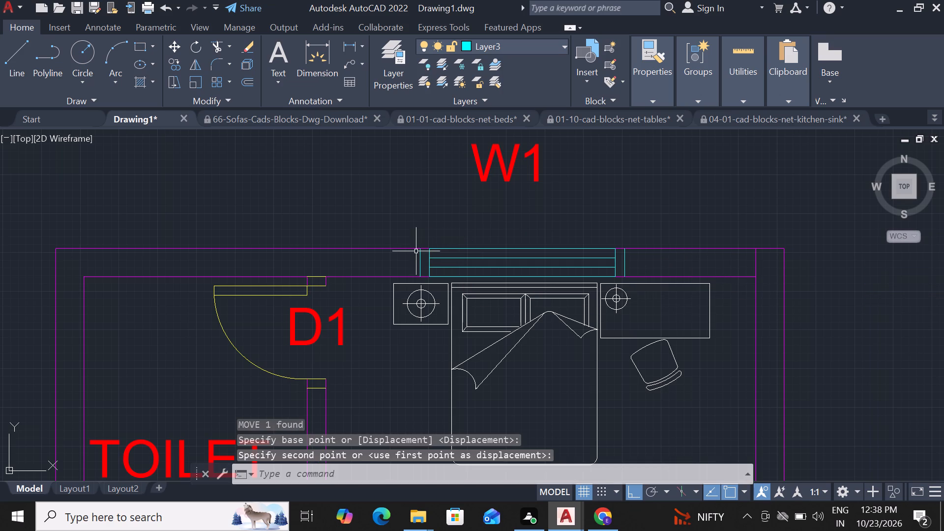
Copy the bedroom window block straight down into the living room's lower outer wall, and place a second copy just below that wall.
{"action": "scroll", "coordinate": [456, 259], "scroll_direction": "down", "scroll_amount": 4}
{"action": "scroll", "coordinate": [453, 257], "scroll_direction": "up", "scroll_amount": 1}
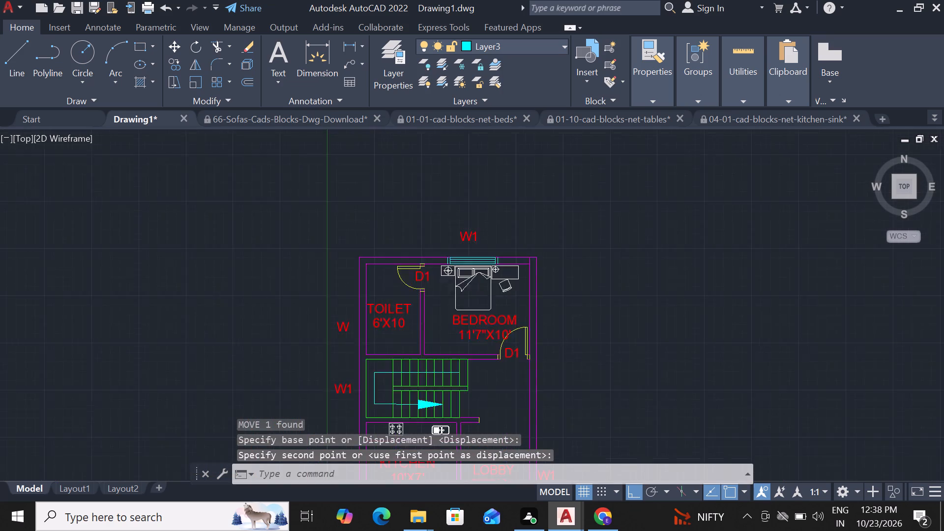
{"action": "scroll", "coordinate": [453, 257], "scroll_direction": "up", "scroll_amount": 2}
{"action": "scroll", "coordinate": [464, 224], "scroll_direction": "down", "scroll_amount": 4}
{"action": "scroll", "coordinate": [519, 348], "scroll_direction": "up", "scroll_amount": 1}
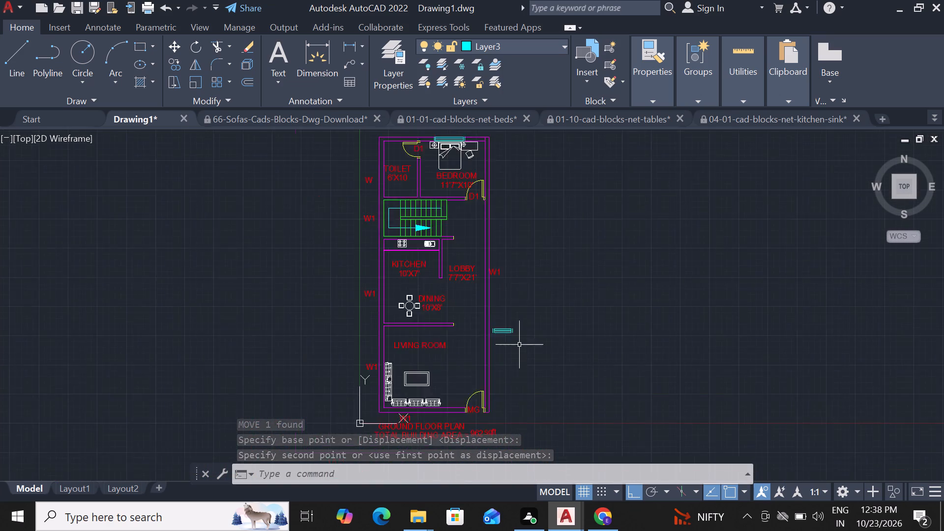
{"action": "scroll", "coordinate": [519, 345], "scroll_direction": "up", "scroll_amount": 1}
{"action": "scroll", "coordinate": [502, 329], "scroll_direction": "down", "scroll_amount": 1}
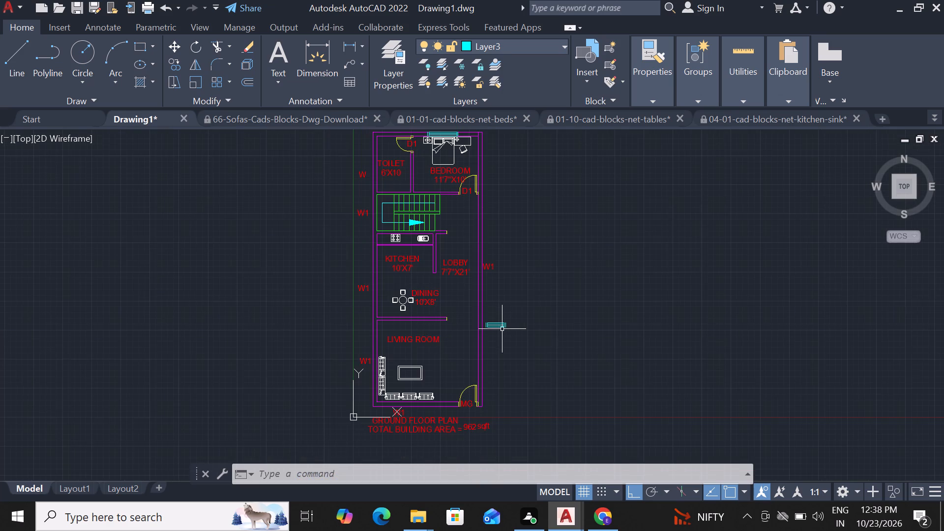
{"action": "scroll", "coordinate": [502, 329], "scroll_direction": "down", "scroll_amount": 2}
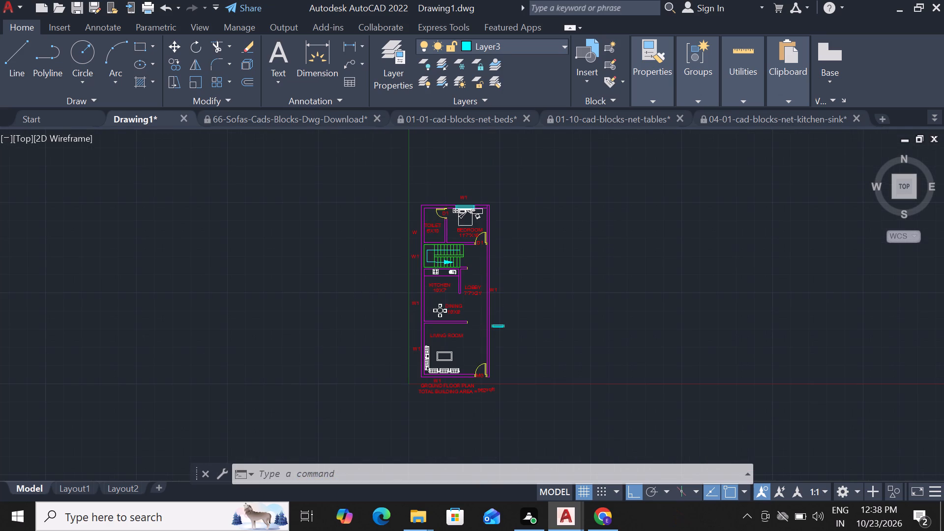
{"action": "scroll", "coordinate": [479, 257], "scroll_direction": "up", "scroll_amount": 3}
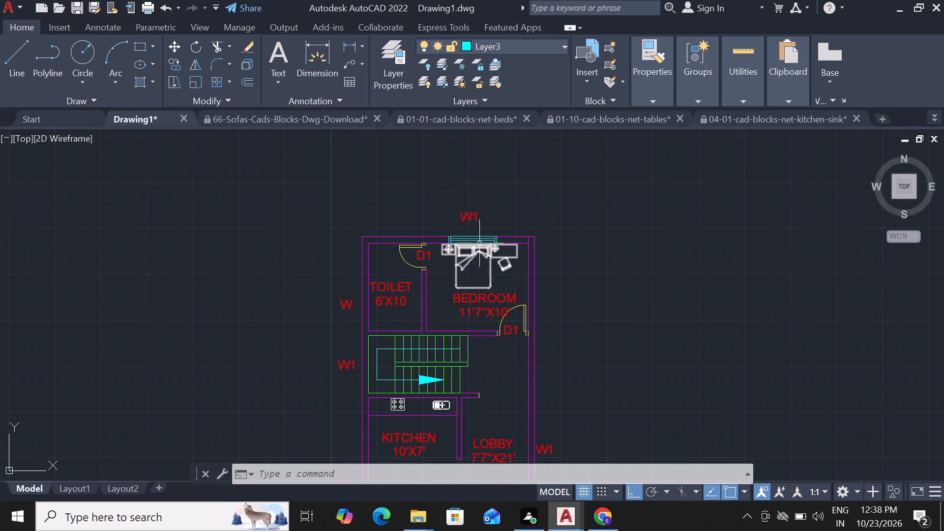
{"action": "scroll", "coordinate": [479, 243], "scroll_direction": "up", "scroll_amount": 2}
{"action": "left_click", "coordinate": [483, 237]}
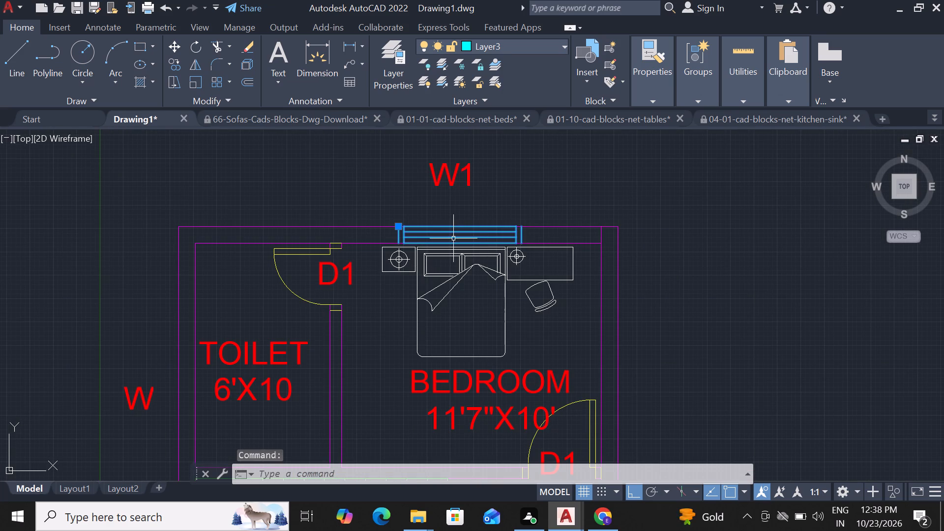
{"action": "type", "text": "co"}
{"action": "key", "text": "space"}
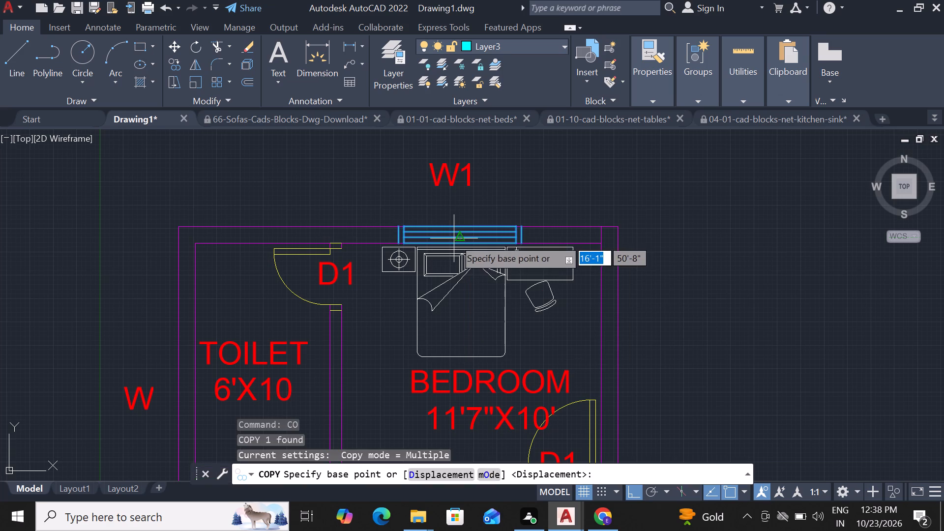
{"action": "left_click", "coordinate": [460, 236]}
{"action": "scroll", "coordinate": [460, 236], "scroll_direction": "down", "scroll_amount": 3}
{"action": "scroll", "coordinate": [431, 341], "scroll_direction": "down", "scroll_amount": 3}
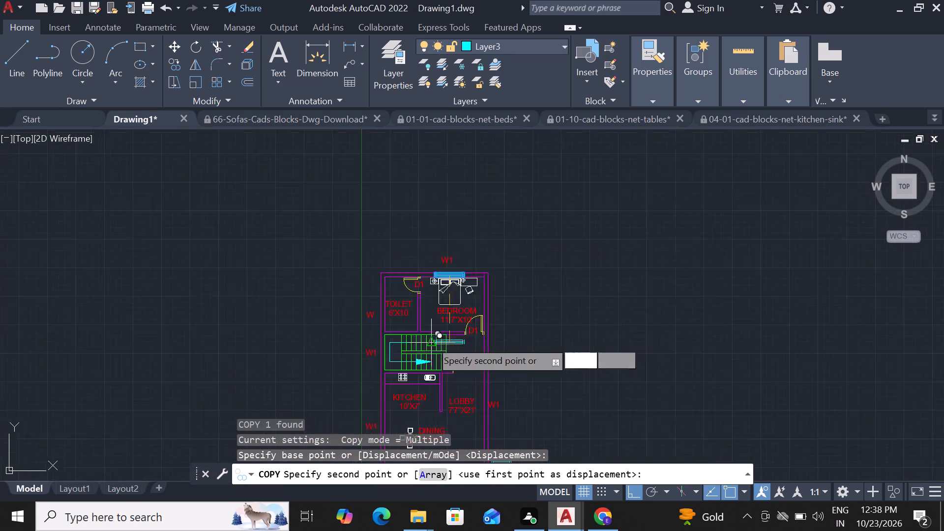
{"action": "scroll", "coordinate": [437, 324], "scroll_direction": "down", "scroll_amount": 1}
{"action": "scroll", "coordinate": [428, 388], "scroll_direction": "up", "scroll_amount": 6}
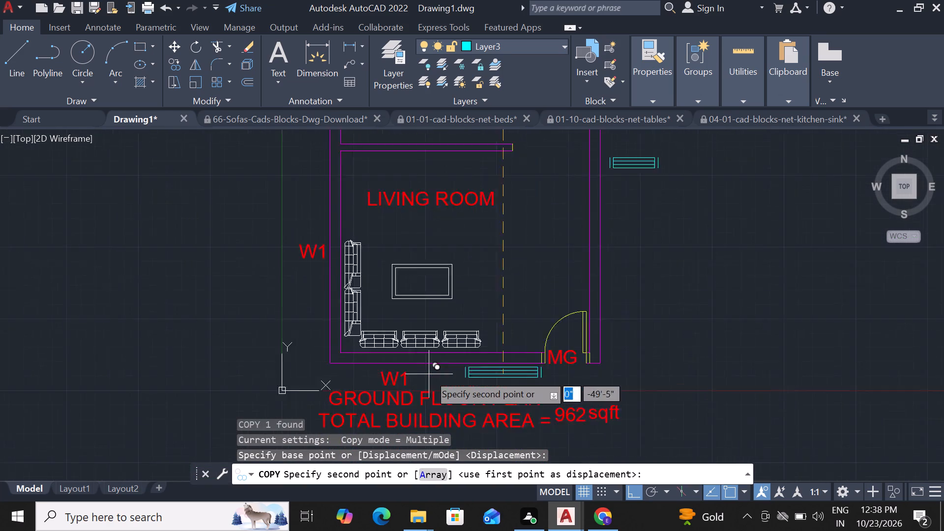
{"action": "scroll", "coordinate": [429, 349], "scroll_direction": "up", "scroll_amount": 2}
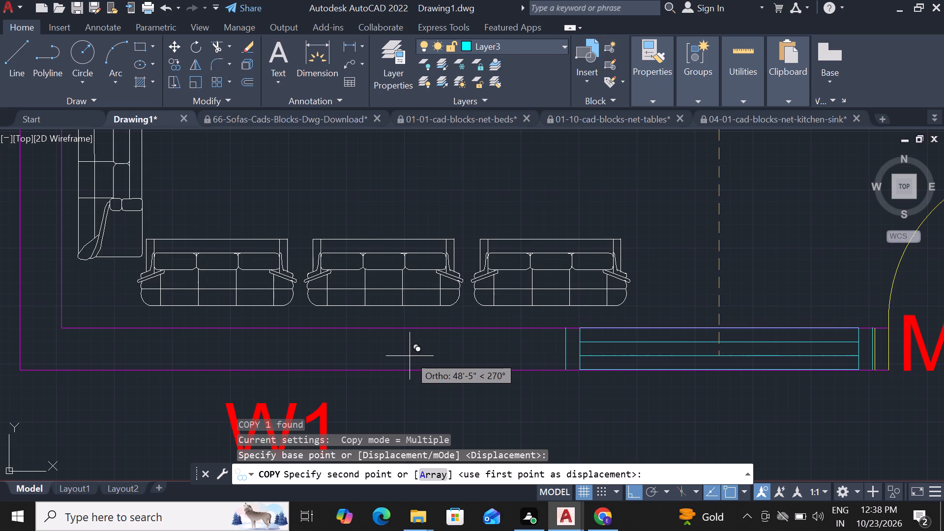
{"action": "left_click", "coordinate": [409, 356]}
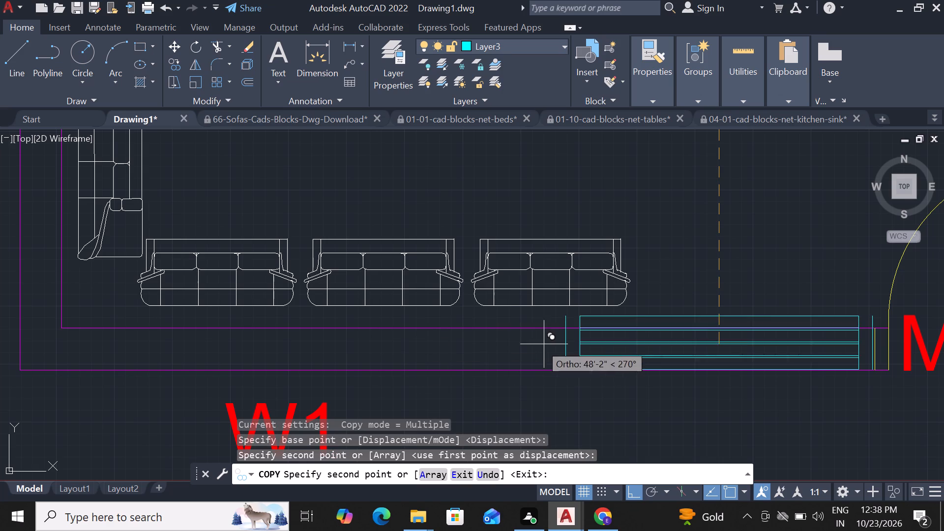
{"action": "left_click", "coordinate": [685, 432]}
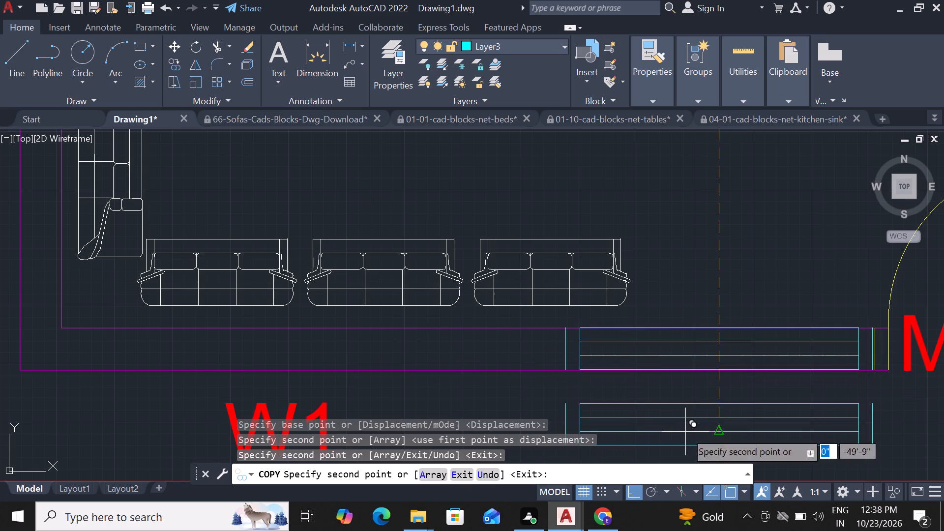
{"action": "key", "text": "Escape"}
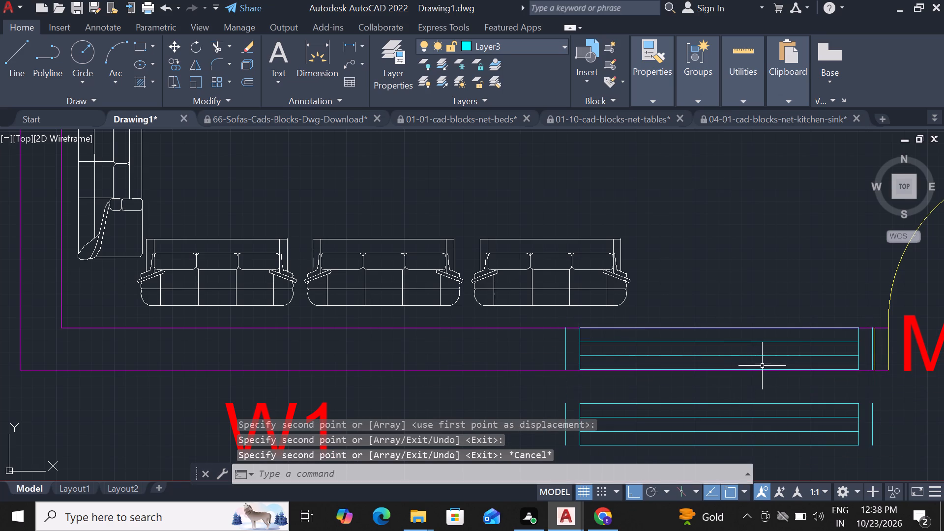
Move the window in the living room's lower wall by its upper-left end, leftward along the wall away from the MG door.
{"action": "scroll", "coordinate": [779, 332], "scroll_direction": "up", "scroll_amount": 4}
{"action": "scroll", "coordinate": [741, 388], "scroll_direction": "down", "scroll_amount": 2}
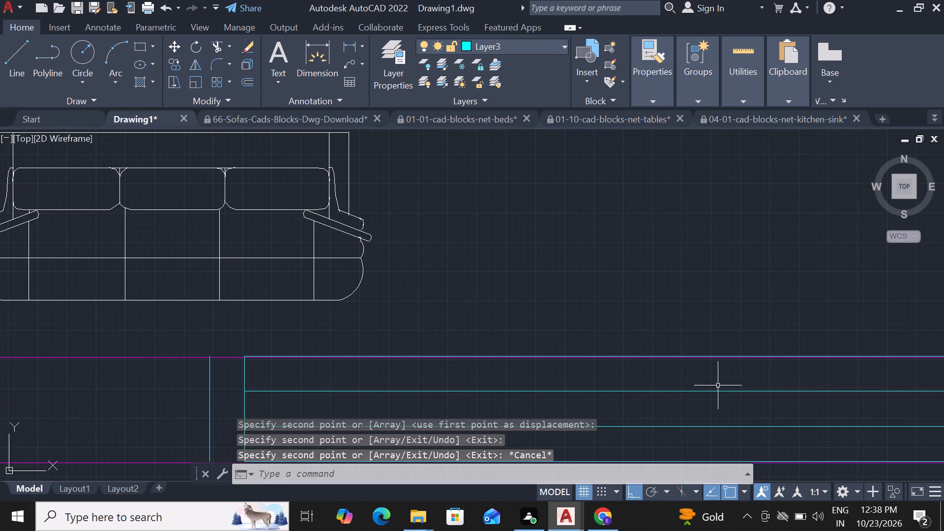
{"action": "scroll", "coordinate": [233, 361], "scroll_direction": "up", "scroll_amount": 2}
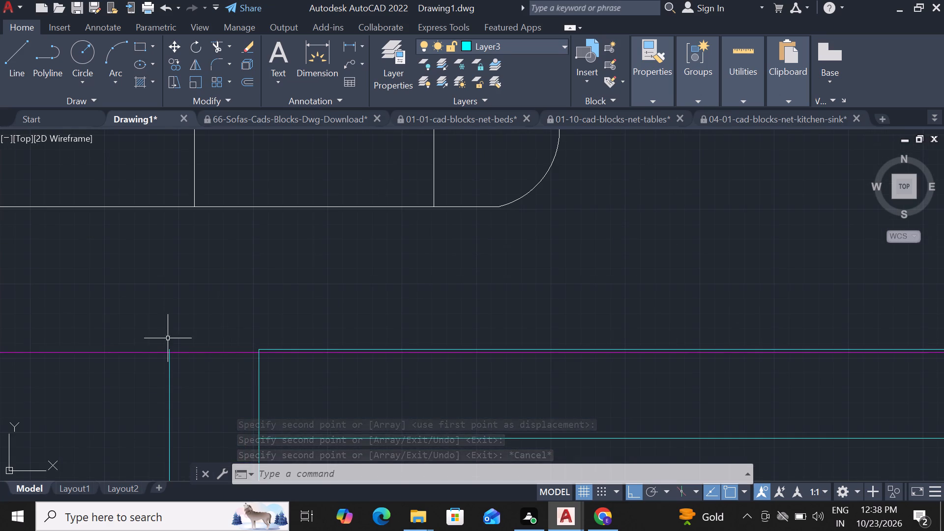
{"action": "scroll", "coordinate": [168, 338], "scroll_direction": "up", "scroll_amount": 2}
{"action": "left_click", "coordinate": [168, 391]}
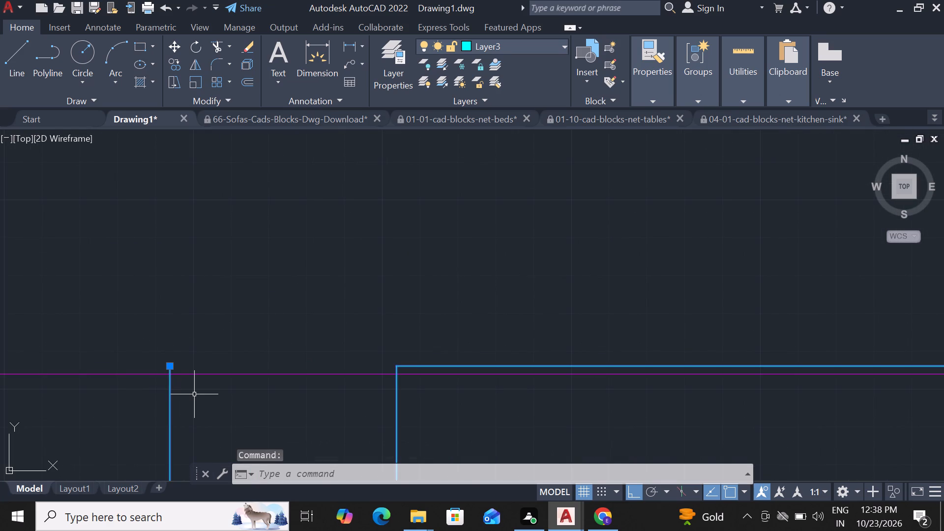
{"action": "type", "text": "m"}
{"action": "key", "text": "space"}
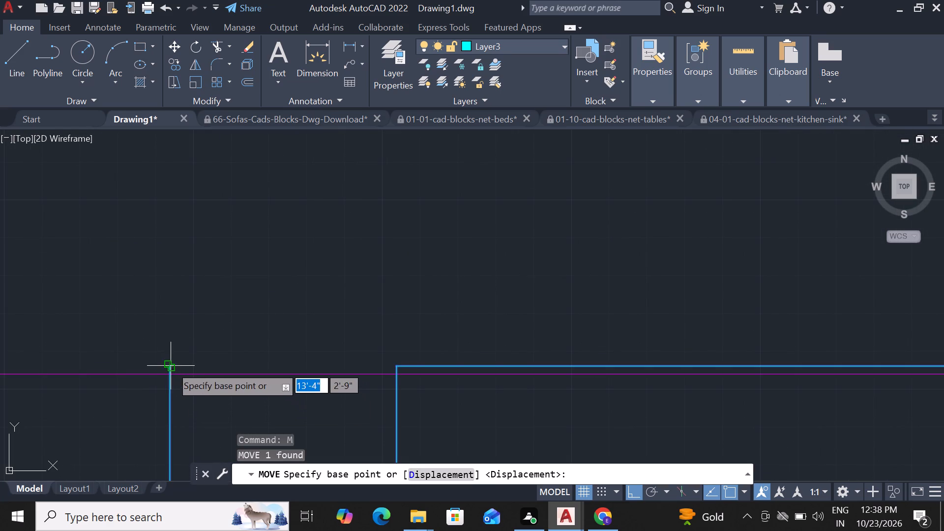
{"action": "left_click", "coordinate": [171, 366]}
{"action": "scroll", "coordinate": [174, 366], "scroll_direction": "down", "scroll_amount": 6}
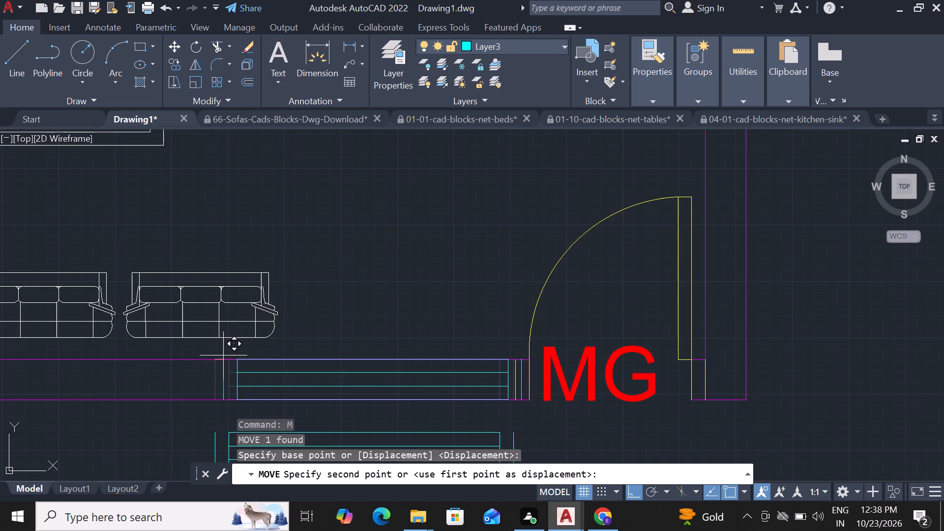
{"action": "scroll", "coordinate": [171, 359], "scroll_direction": "down", "scroll_amount": 3}
{"action": "scroll", "coordinate": [142, 360], "scroll_direction": "up", "scroll_amount": 3}
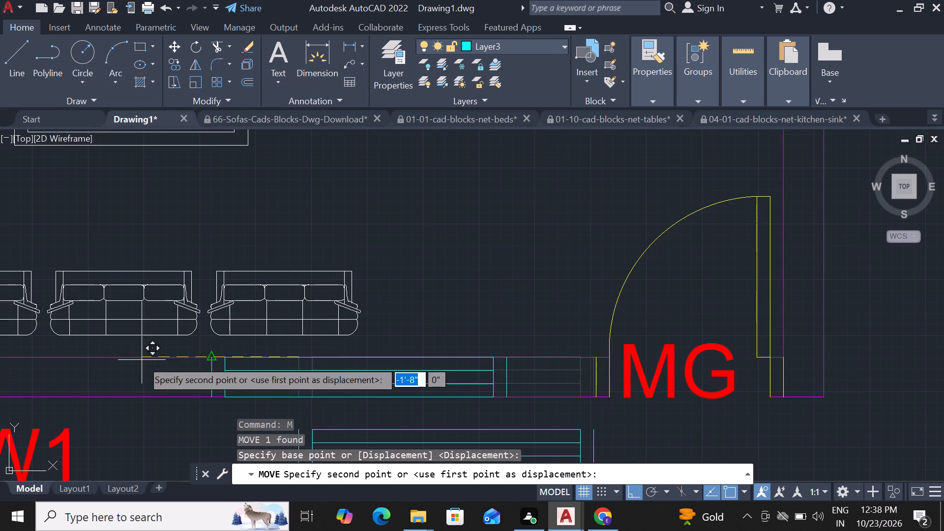
{"action": "left_click", "coordinate": [206, 356]}
Move the same lower-wall window about 1'-4" further left along the wall.
{"action": "left_click", "coordinate": [240, 371]}
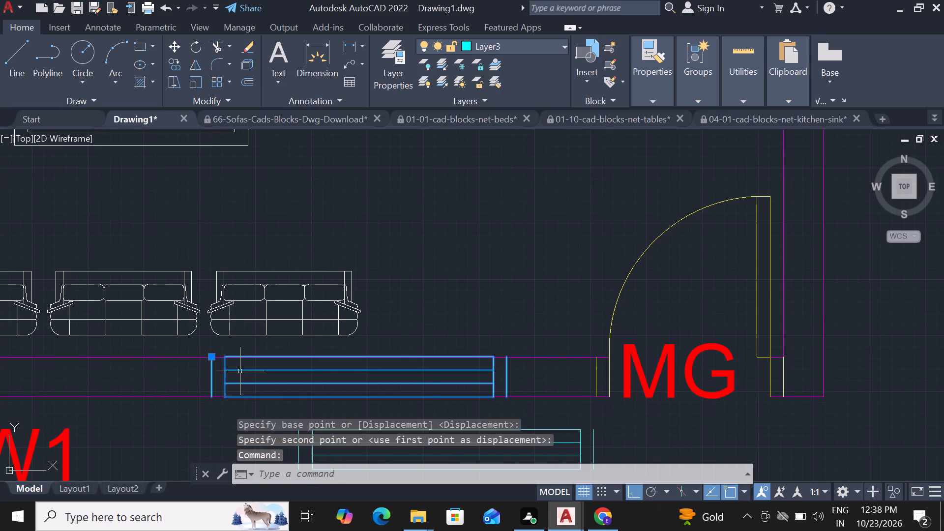
{"action": "type", "text": "m"}
{"action": "key", "text": "space"}
{"action": "left_click", "coordinate": [239, 371]}
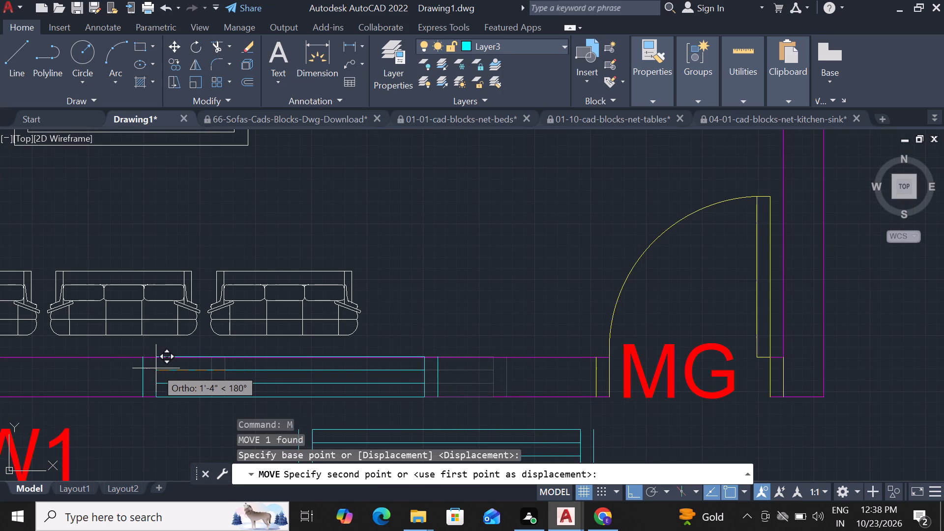
{"action": "left_click", "coordinate": [156, 368]}
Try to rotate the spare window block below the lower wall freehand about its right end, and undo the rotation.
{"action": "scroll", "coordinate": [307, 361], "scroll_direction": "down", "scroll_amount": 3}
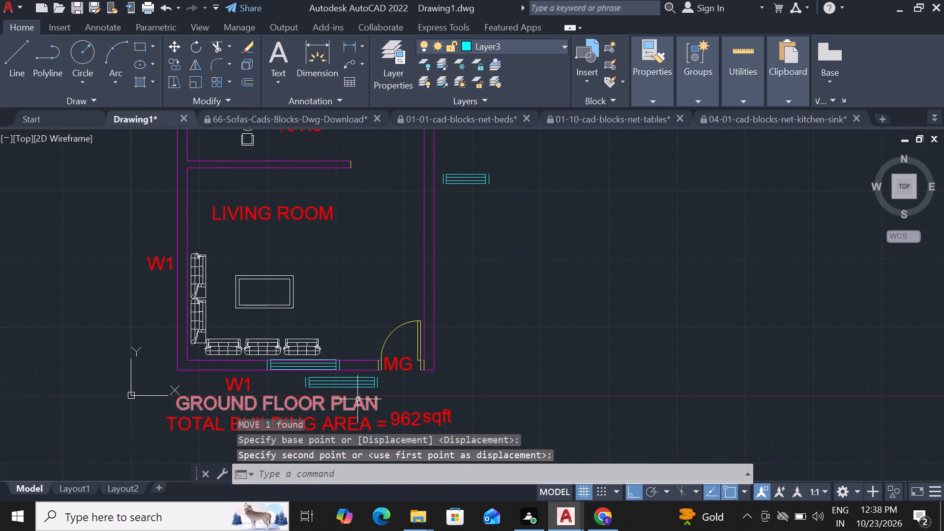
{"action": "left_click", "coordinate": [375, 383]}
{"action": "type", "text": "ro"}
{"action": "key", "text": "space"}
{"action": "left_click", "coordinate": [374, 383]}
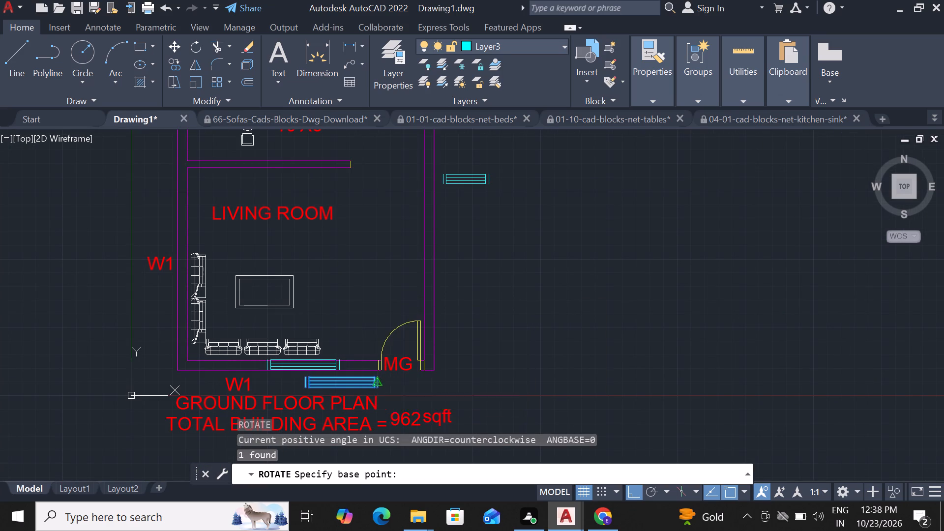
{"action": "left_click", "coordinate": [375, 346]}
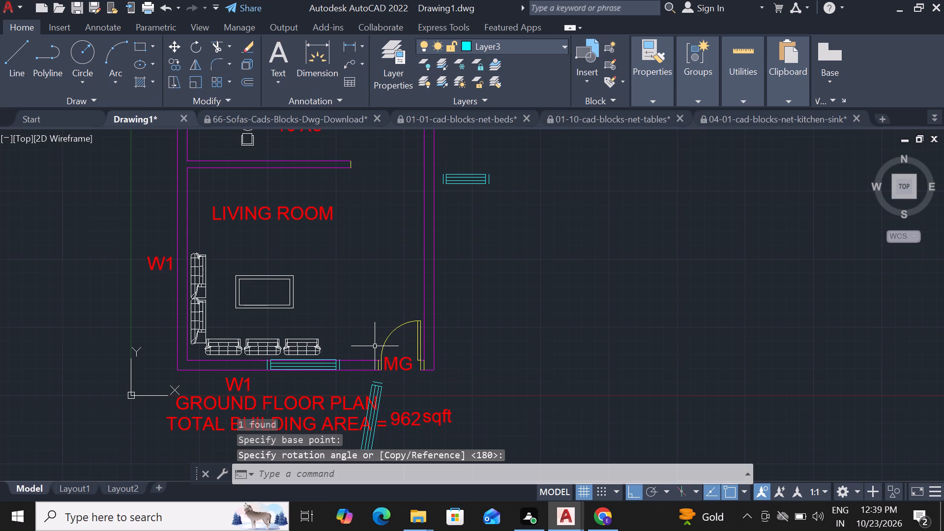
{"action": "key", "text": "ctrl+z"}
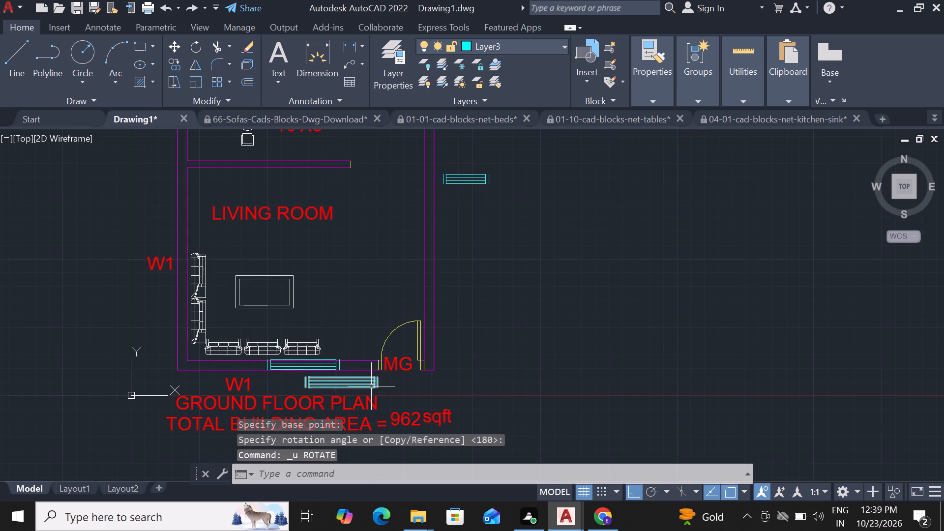
Rotate the spare window block below the lower wall 90° about its right end so it stands vertical.
{"action": "left_click", "coordinate": [371, 386]}
{"action": "type", "text": "ro"}
{"action": "key", "text": "space"}
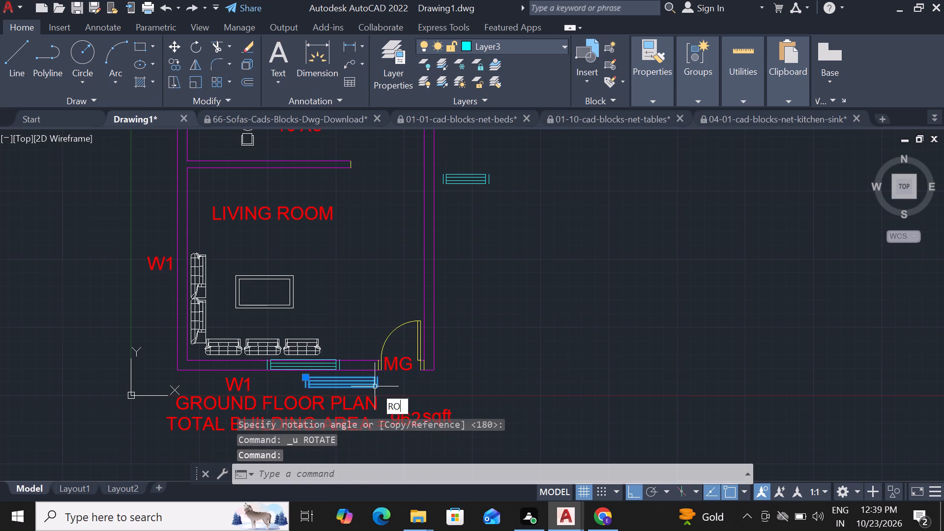
{"action": "left_click", "coordinate": [375, 386]}
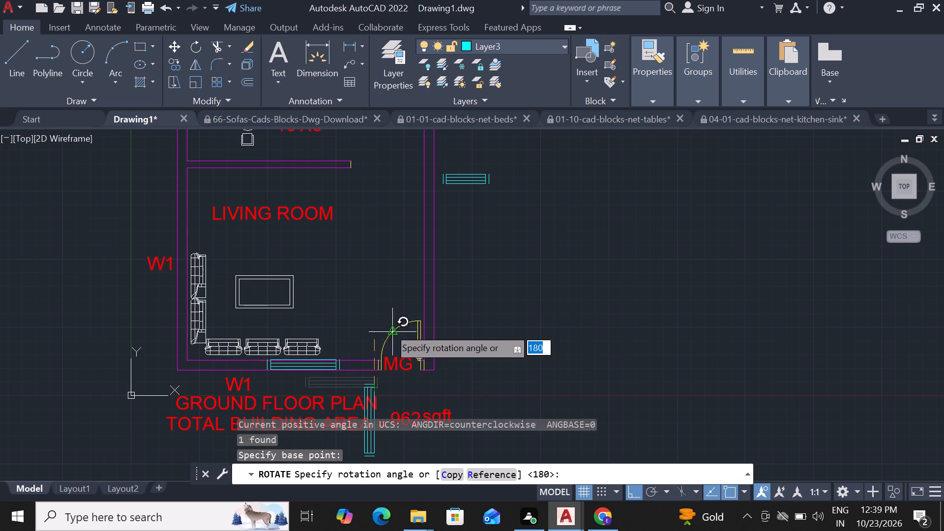
{"action": "left_click", "coordinate": [386, 291]}
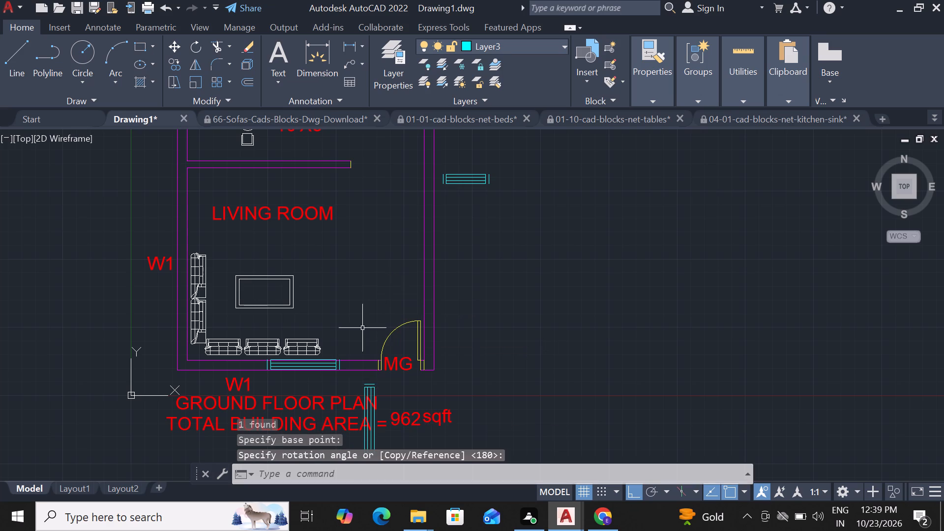
Move the vertical window block by its upper-left end to the living room's lower-left outer wall corner.
{"action": "left_click", "coordinate": [368, 397]}
{"action": "type", "text": "m"}
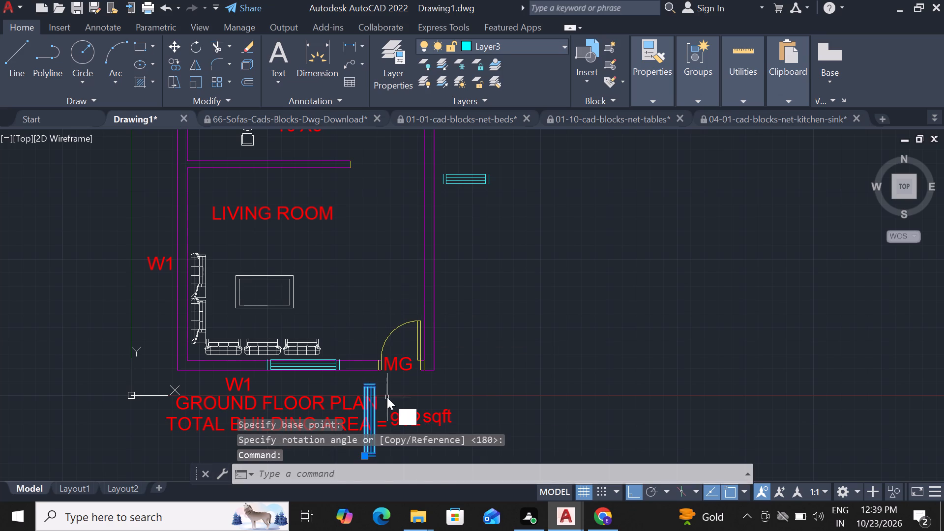
{"action": "key", "text": "space"}
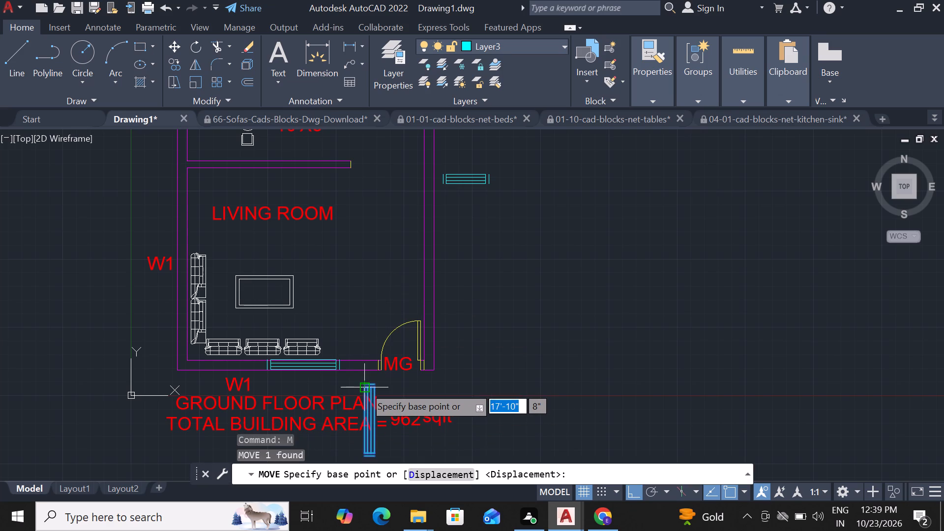
{"action": "left_click", "coordinate": [364, 386]}
{"action": "scroll", "coordinate": [444, 365], "scroll_direction": "down", "scroll_amount": 2}
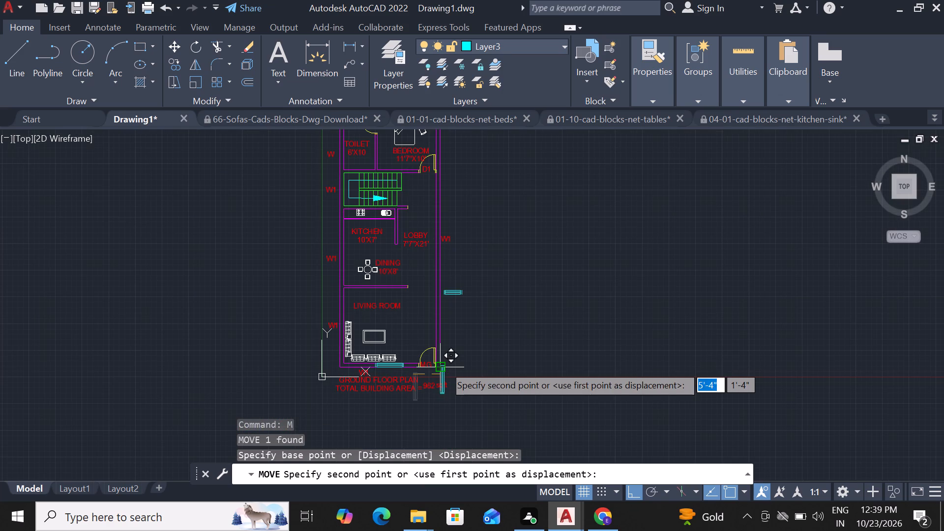
{"action": "scroll", "coordinate": [350, 321], "scroll_direction": "up", "scroll_amount": 3}
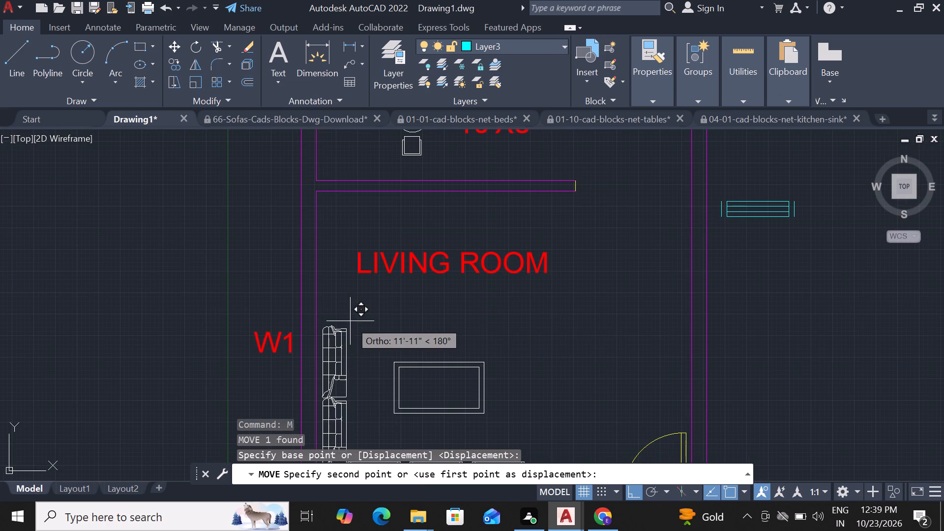
{"action": "scroll", "coordinate": [322, 327], "scroll_direction": "down", "scroll_amount": 2}
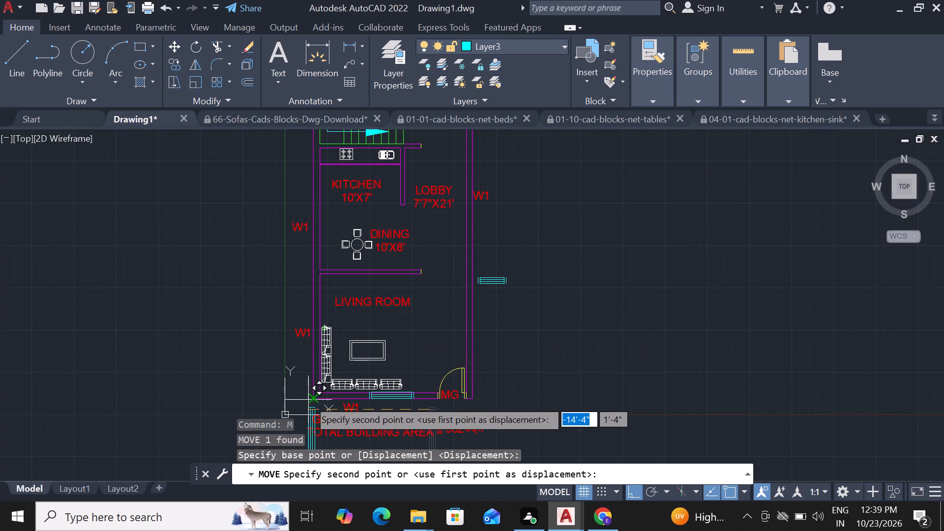
{"action": "scroll", "coordinate": [312, 401], "scroll_direction": "up", "scroll_amount": 2}
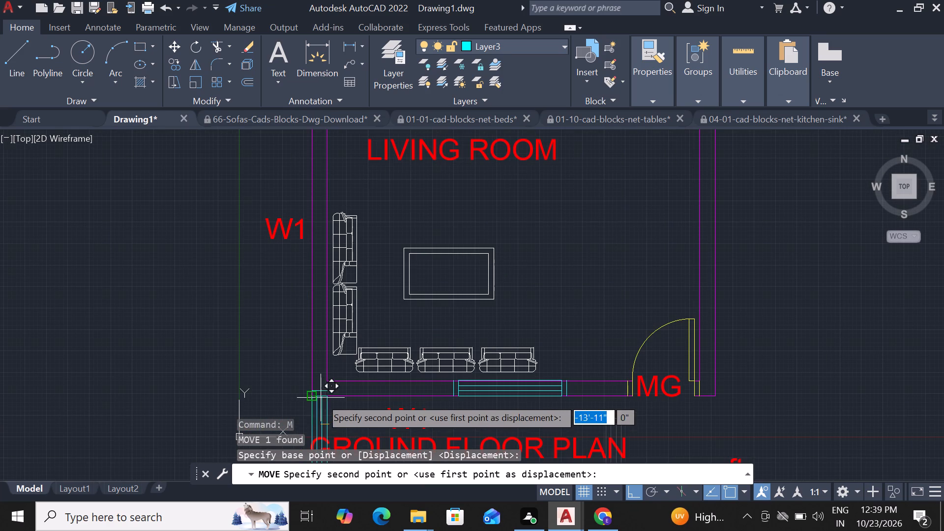
{"action": "left_click", "coordinate": [307, 393]}
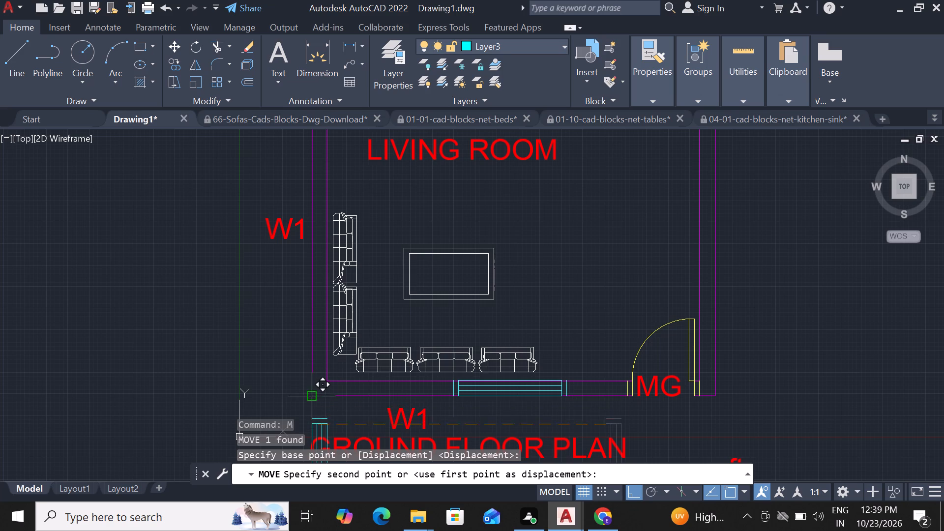
Move the vertical window up from the corner to the living room's left wall, with its top end level with the W1 label.
{"action": "left_click", "coordinate": [310, 400]}
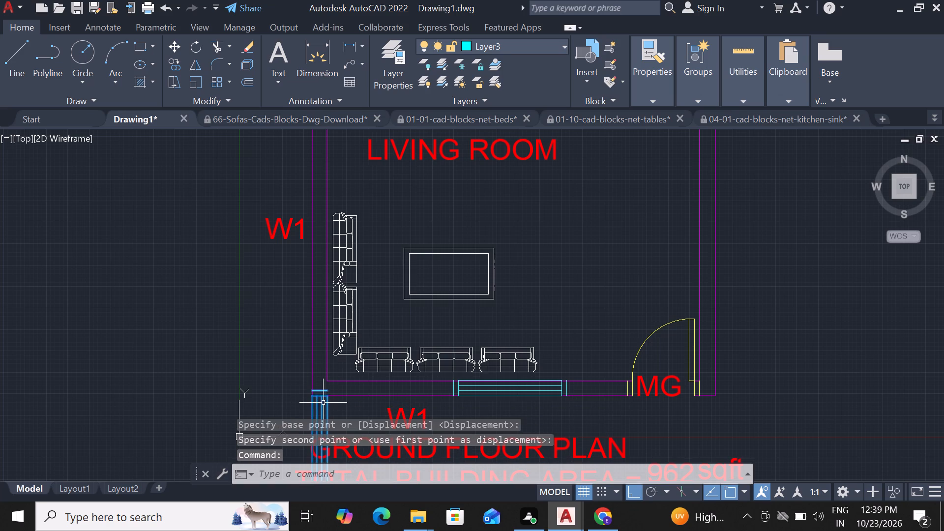
{"action": "type", "text": "m"}
{"action": "key", "text": "space"}
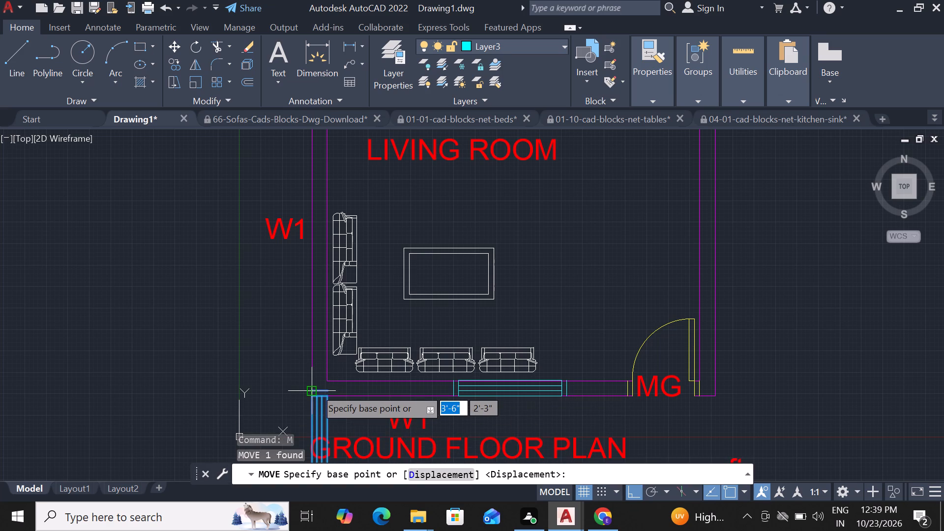
{"action": "left_click", "coordinate": [315, 388]}
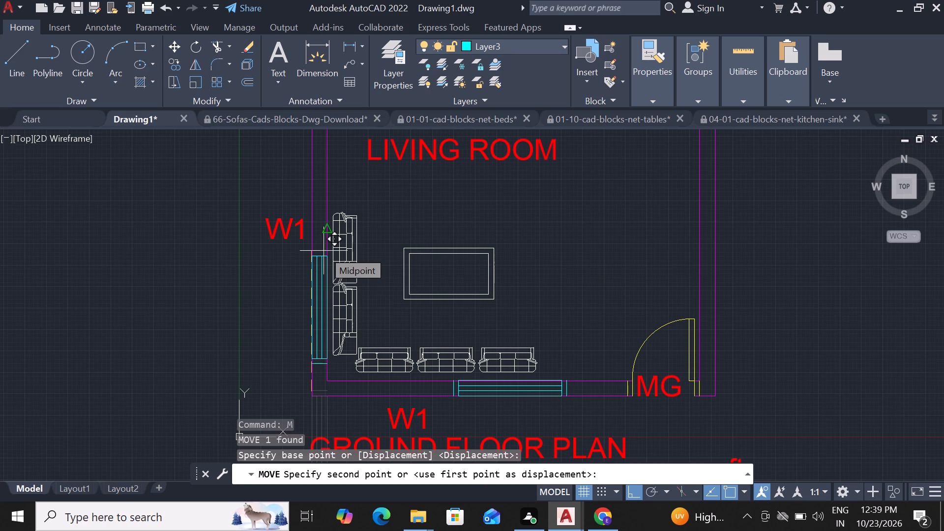
{"action": "left_click", "coordinate": [323, 225]}
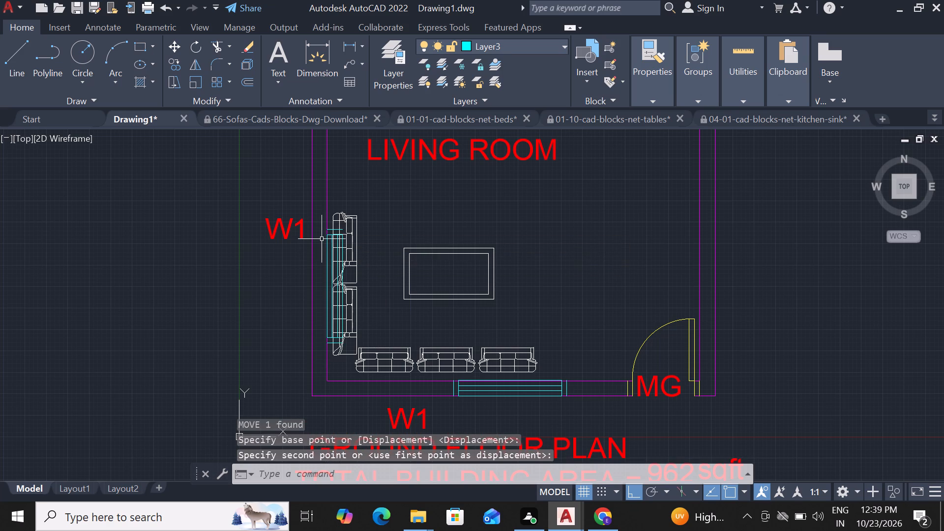
Move the living room's left window from the wall's inner face to its outer face so it sits within the wall.
{"action": "left_click", "coordinate": [338, 239]}
{"action": "type", "text": "m"}
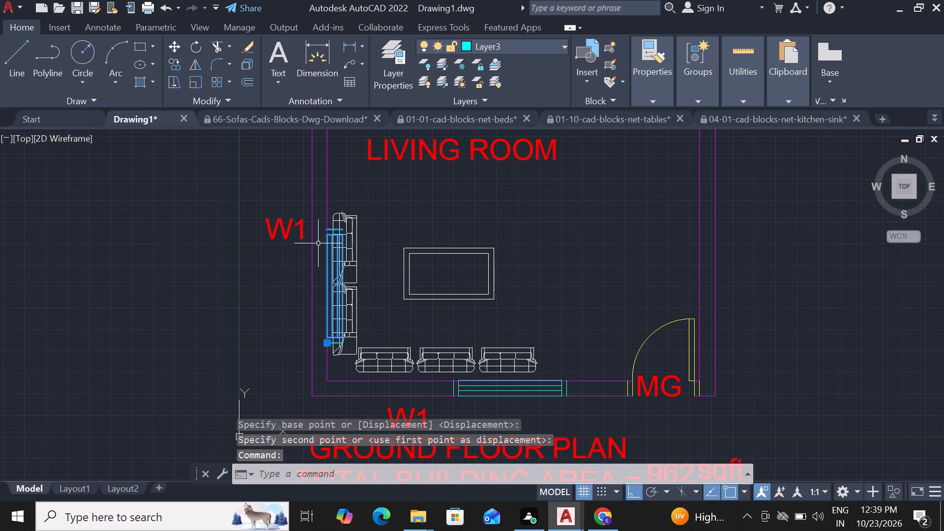
{"action": "key", "text": "space"}
{"action": "scroll", "coordinate": [325, 241], "scroll_direction": "up", "scroll_amount": 3}
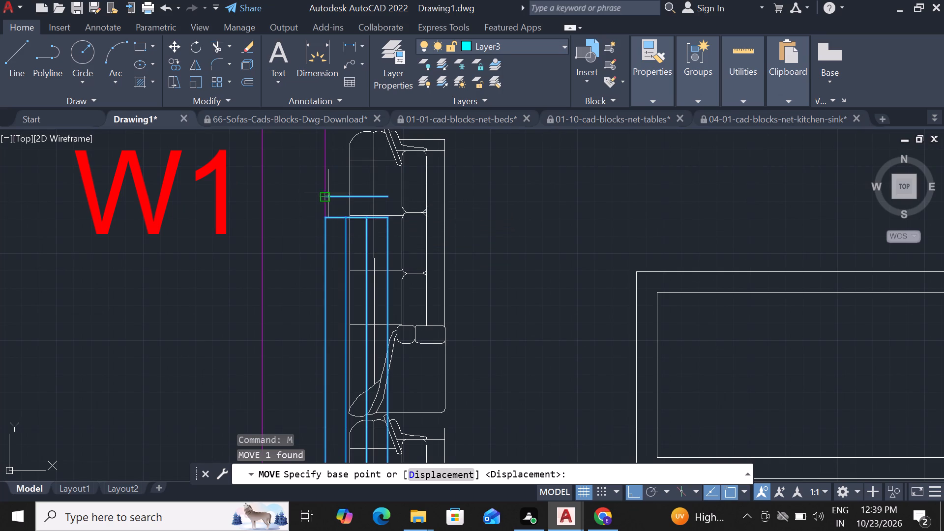
{"action": "left_click", "coordinate": [328, 192]}
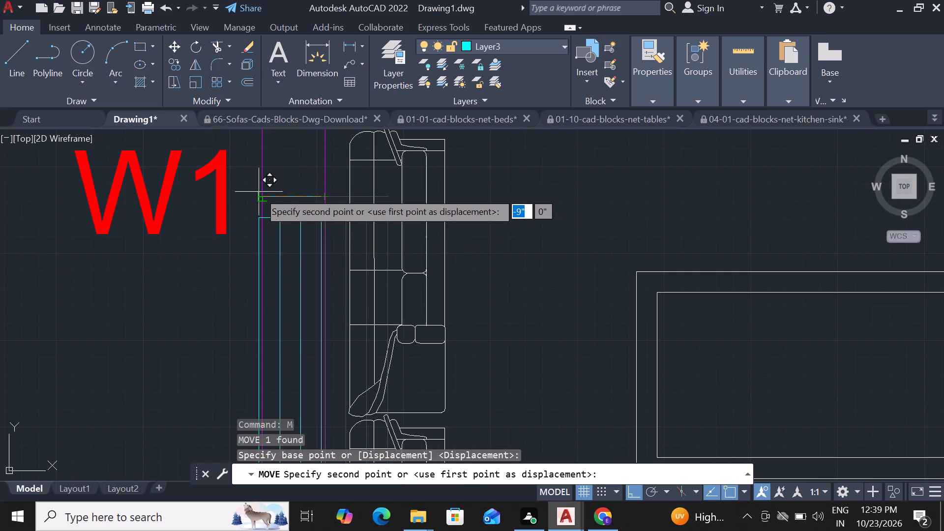
{"action": "left_click", "coordinate": [263, 192]}
{"action": "scroll", "coordinate": [284, 184], "scroll_direction": "down", "scroll_amount": 3}
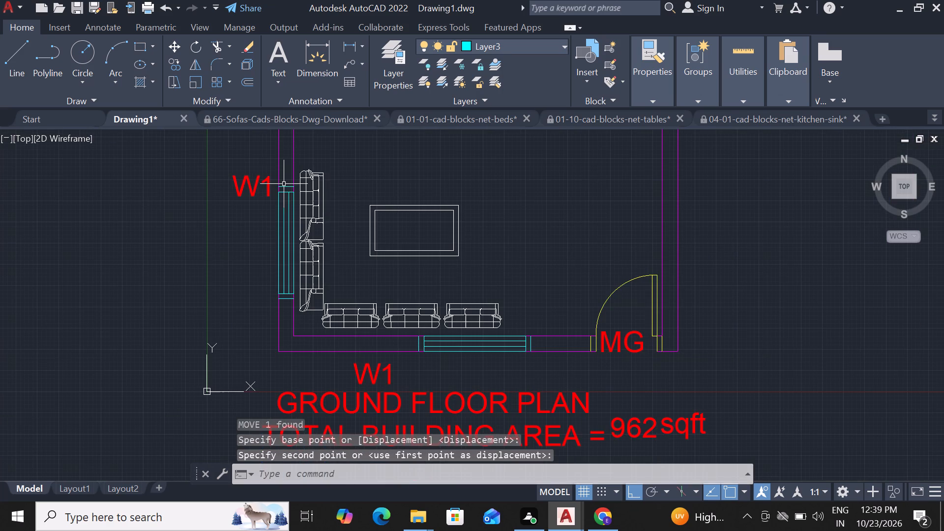
Copy the living room's left-wall window about 14'-8" straight up into the dining area's left wall beside its W1 label.
{"action": "scroll", "coordinate": [313, 233], "scroll_direction": "down", "scroll_amount": 3}
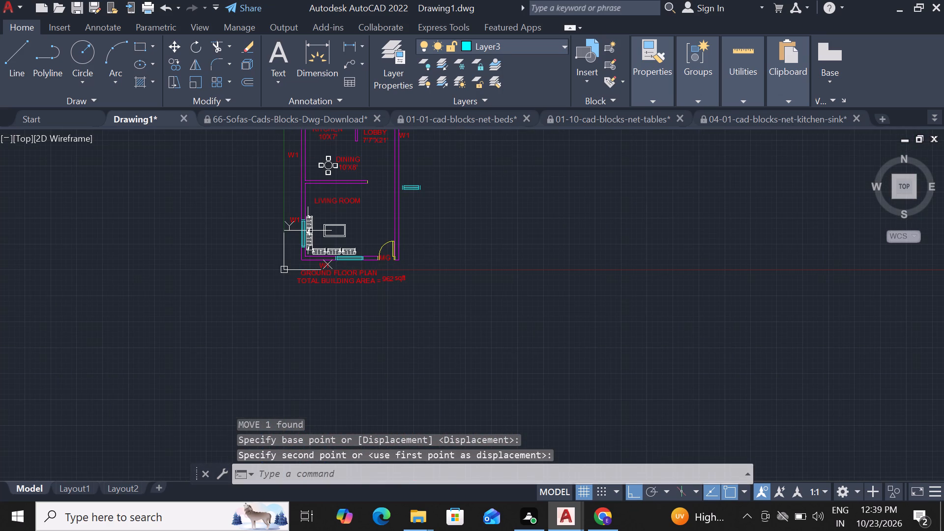
{"action": "scroll", "coordinate": [308, 231], "scroll_direction": "up", "scroll_amount": 3}
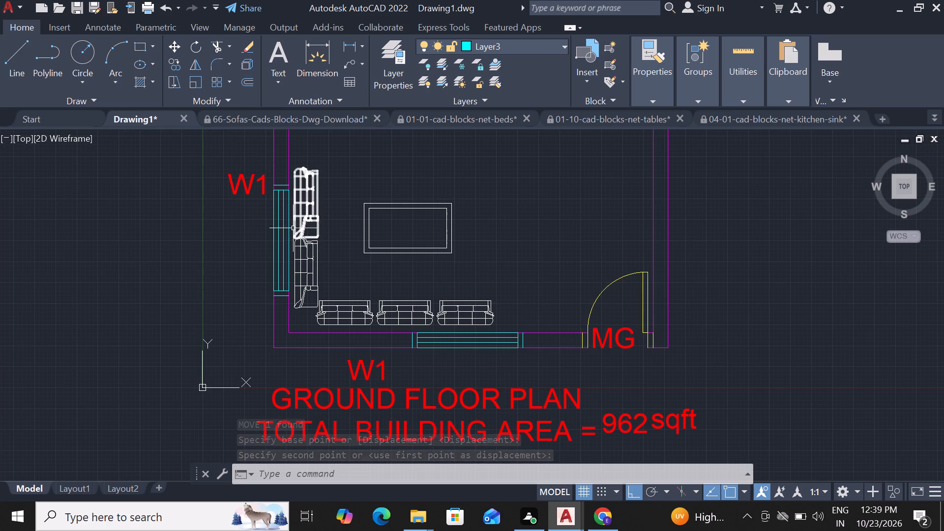
{"action": "left_click", "coordinate": [278, 238]}
{"action": "type", "text": "co"}
{"action": "key", "text": "space"}
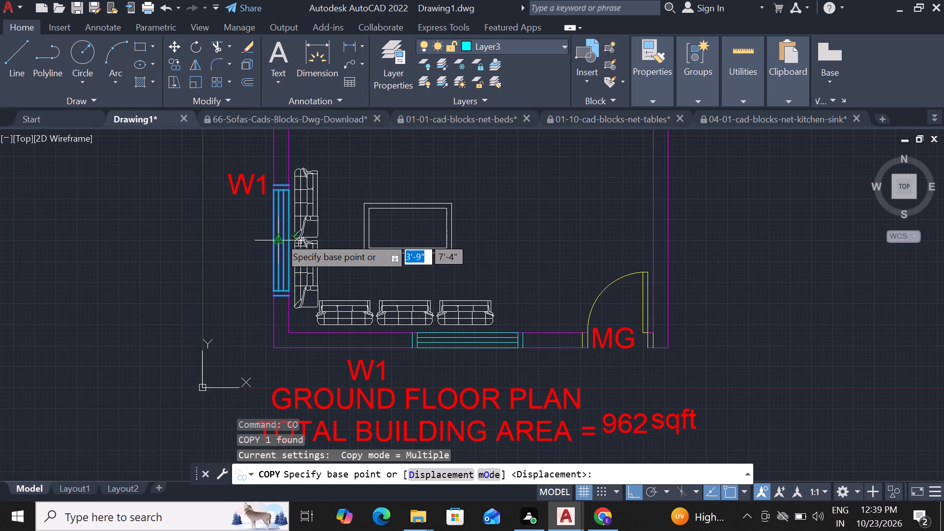
{"action": "left_click", "coordinate": [280, 237]}
{"action": "scroll", "coordinate": [279, 192], "scroll_direction": "down", "scroll_amount": 6}
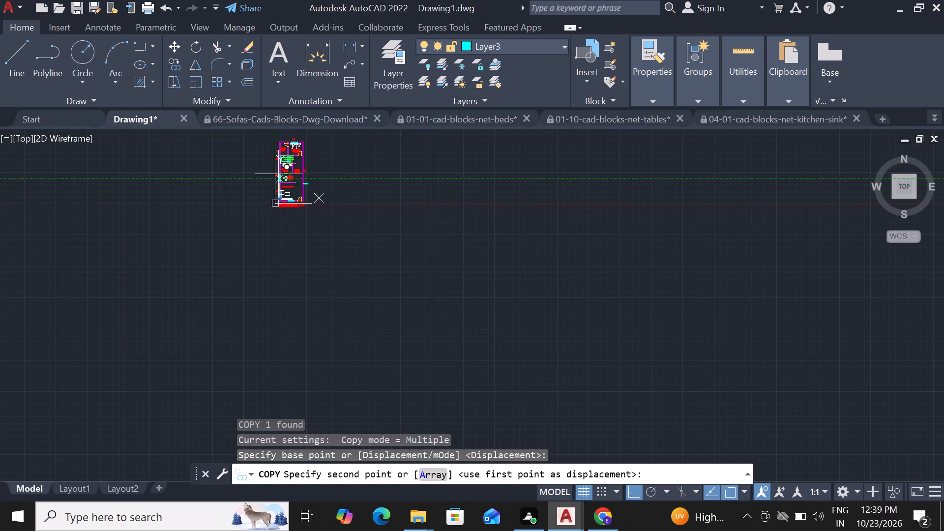
{"action": "scroll", "coordinate": [280, 157], "scroll_direction": "up", "scroll_amount": 6}
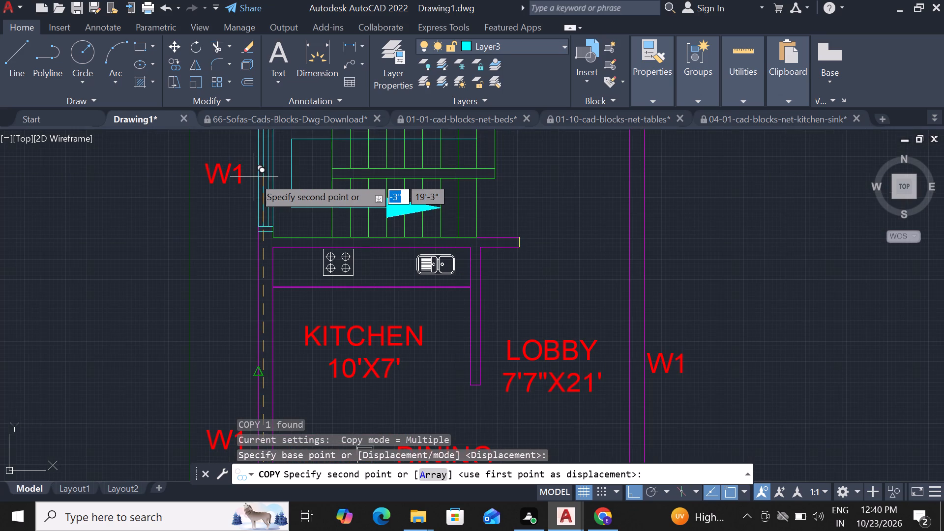
{"action": "scroll", "coordinate": [254, 177], "scroll_direction": "up", "scroll_amount": 2}
{"action": "scroll", "coordinate": [254, 177], "scroll_direction": "down", "scroll_amount": 2}
{"action": "scroll", "coordinate": [270, 233], "scroll_direction": "down", "scroll_amount": 1}
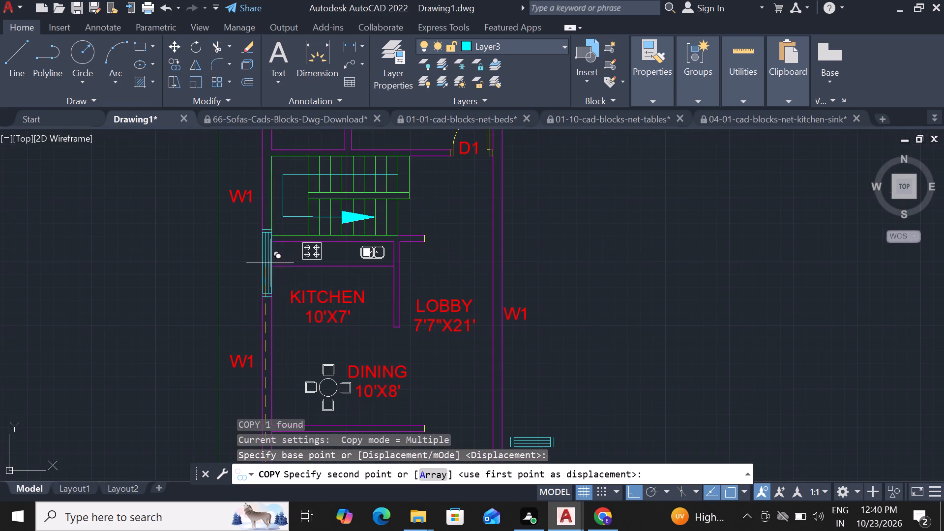
{"action": "scroll", "coordinate": [254, 345], "scroll_direction": "up", "scroll_amount": 3}
{"action": "scroll", "coordinate": [254, 304], "scroll_direction": "down", "scroll_amount": 3}
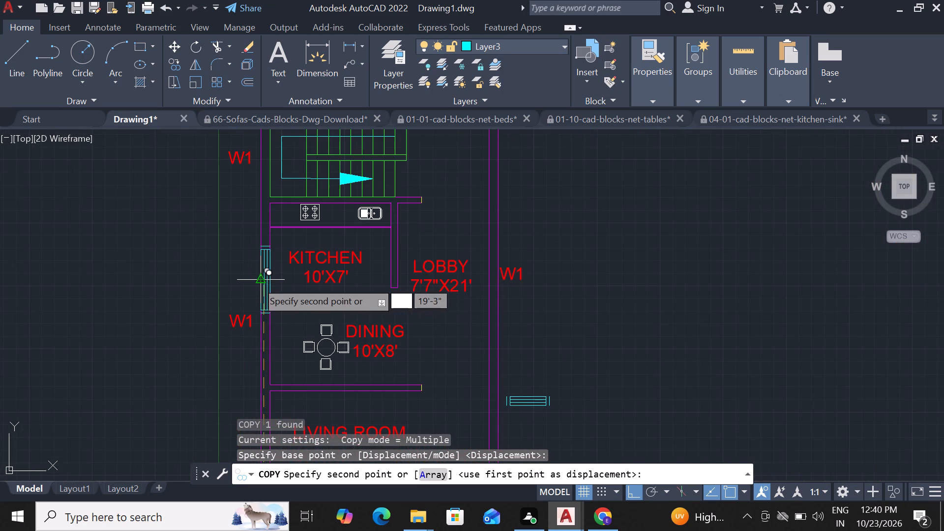
{"action": "scroll", "coordinate": [257, 336], "scroll_direction": "up", "scroll_amount": 2}
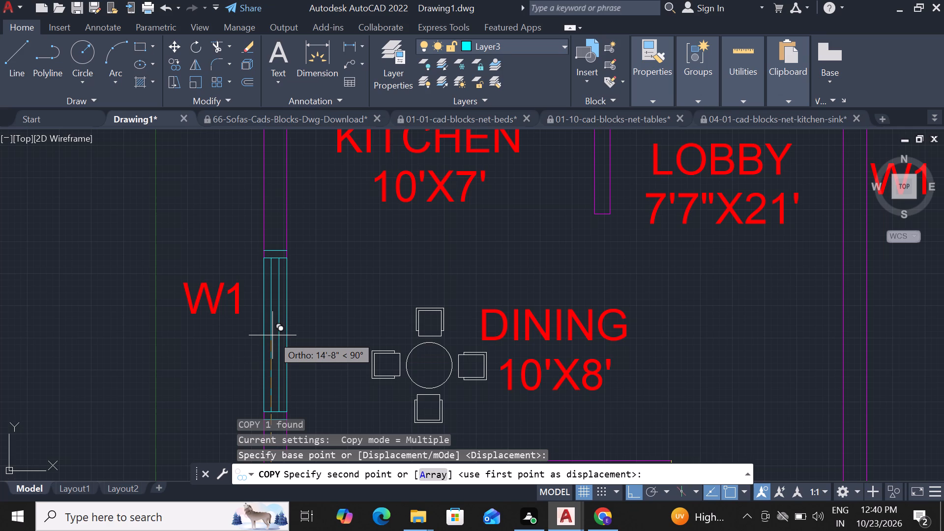
{"action": "left_click", "coordinate": [272, 335]}
Place another copy of the window straight up in the left wall beside the staircase, centred on the stair, and end the copying.
{"action": "scroll", "coordinate": [276, 257], "scroll_direction": "down", "scroll_amount": 2}
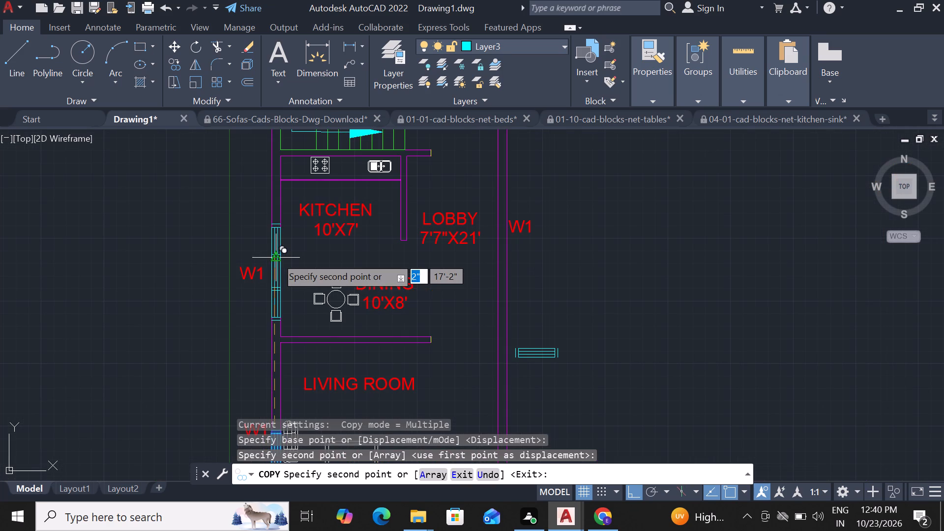
{"action": "scroll", "coordinate": [276, 257], "scroll_direction": "down", "scroll_amount": 1}
{"action": "scroll", "coordinate": [260, 109], "scroll_direction": "up", "scroll_amount": 3}
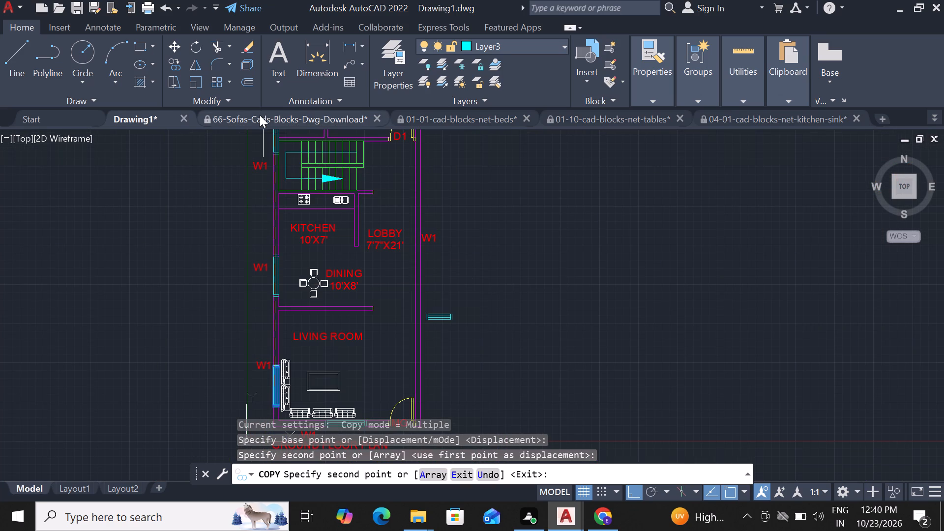
{"action": "scroll", "coordinate": [260, 126], "scroll_direction": "down", "scroll_amount": 2}
{"action": "scroll", "coordinate": [272, 190], "scroll_direction": "up", "scroll_amount": 2}
{"action": "scroll", "coordinate": [265, 176], "scroll_direction": "down", "scroll_amount": 3}
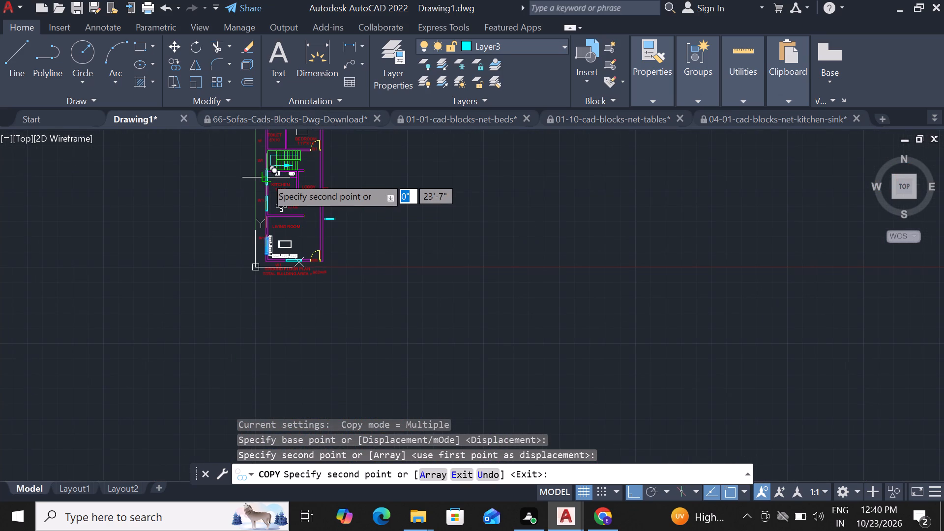
{"action": "scroll", "coordinate": [265, 168], "scroll_direction": "up", "scroll_amount": 2}
{"action": "scroll", "coordinate": [265, 168], "scroll_direction": "down", "scroll_amount": 2}
{"action": "scroll", "coordinate": [268, 154], "scroll_direction": "up", "scroll_amount": 3}
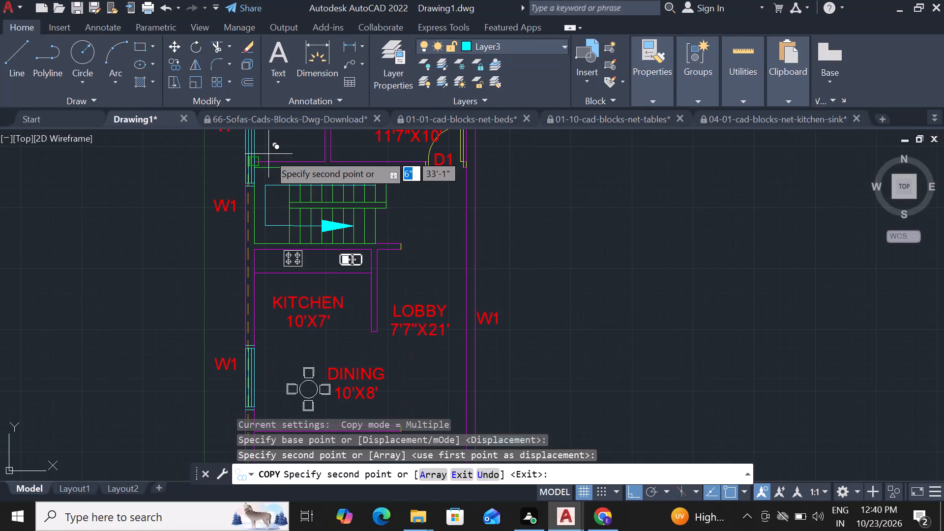
{"action": "scroll", "coordinate": [266, 176], "scroll_direction": "up", "scroll_amount": 1}
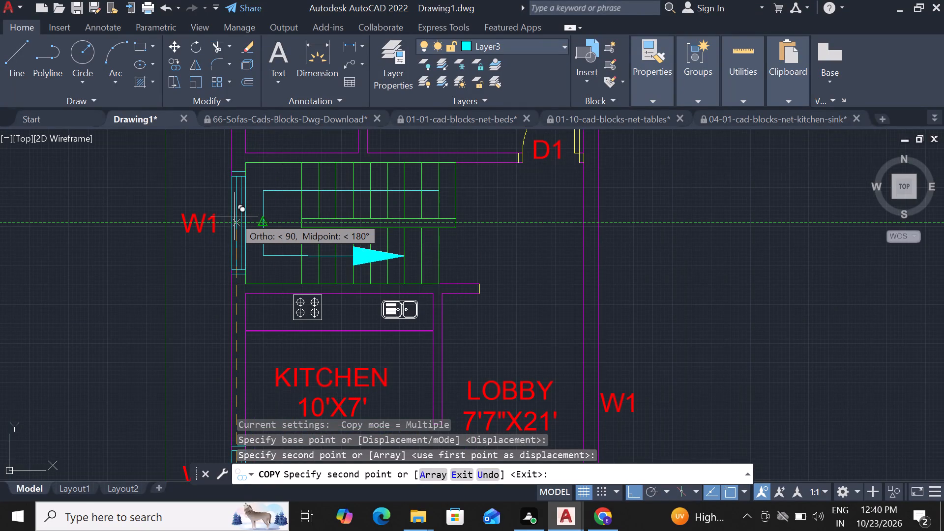
{"action": "left_click", "coordinate": [234, 216]}
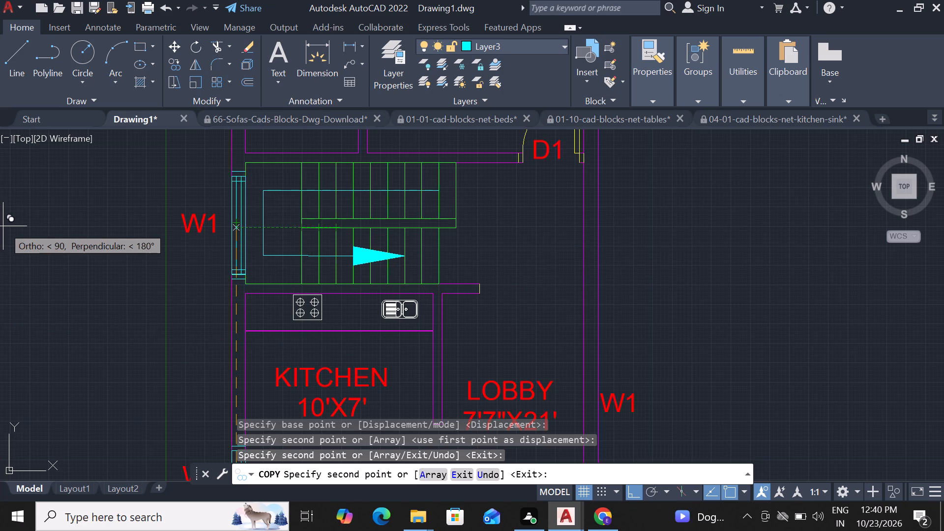
{"action": "key", "text": "Escape"}
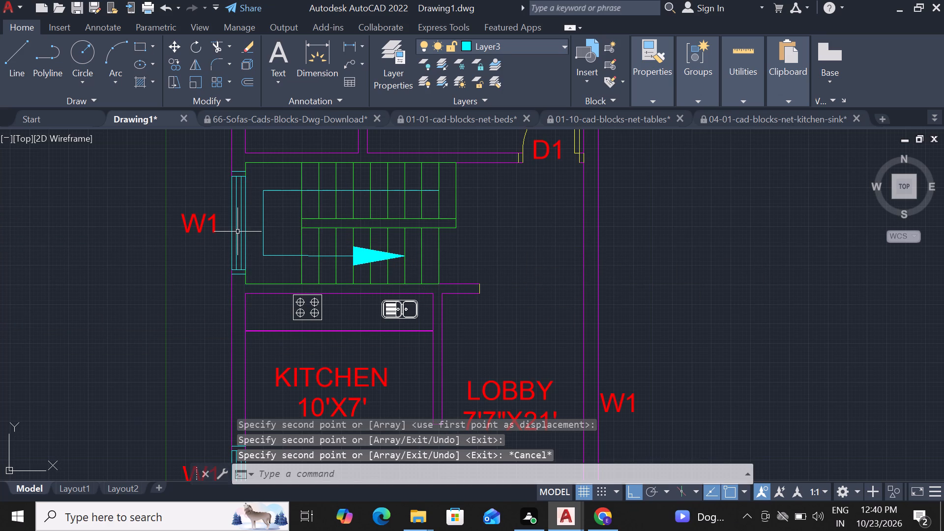
Copy the staircase's left-wall window straight across to the lobby's right wall and end the copying.
{"action": "left_click", "coordinate": [237, 232]}
{"action": "type", "text": "co"}
{"action": "key", "text": "space"}
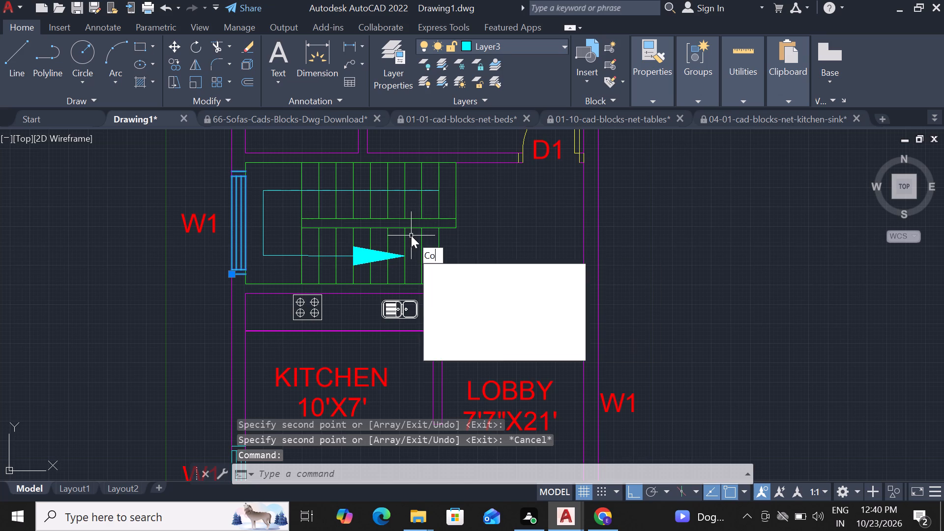
{"action": "left_click", "coordinate": [236, 212]}
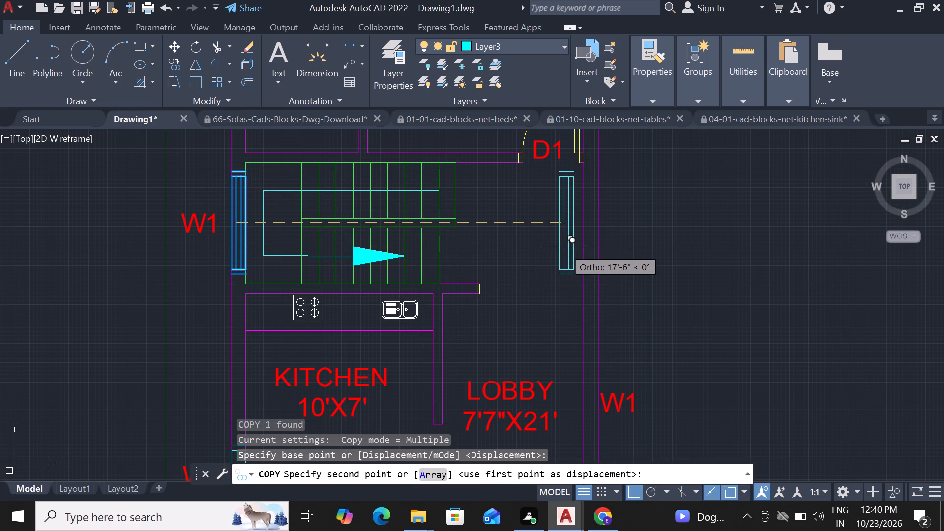
{"action": "left_click", "coordinate": [588, 255]}
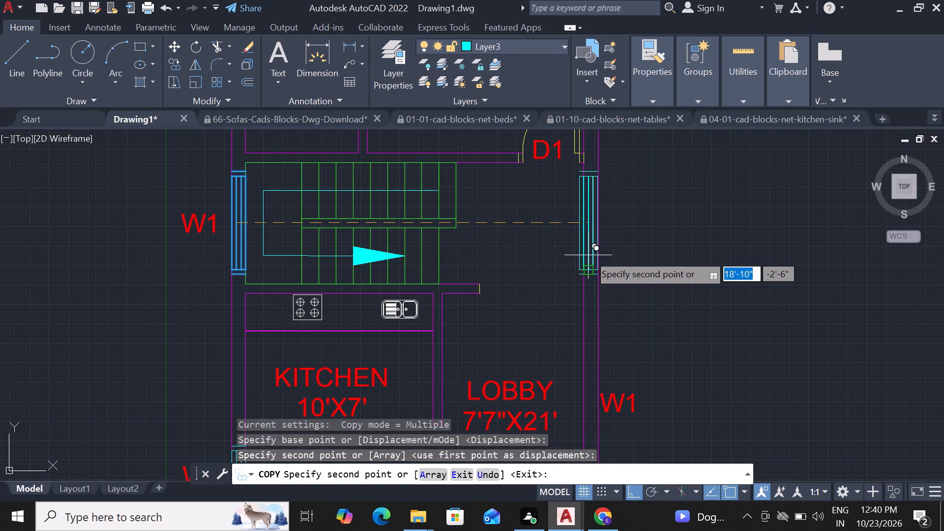
{"action": "key", "text": "Escape"}
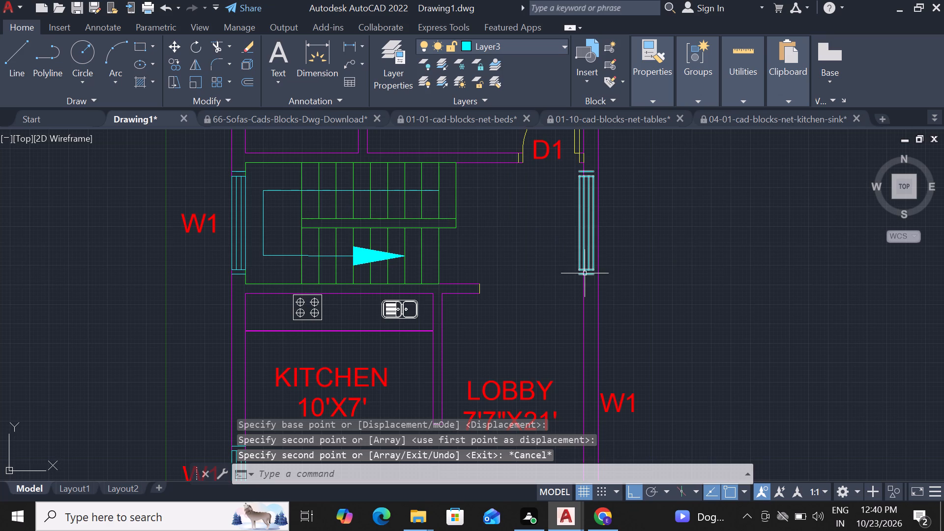
Move the right-wall window down beside the lobby's W1 label and out to the wall's outer face so it sits within the wall.
{"action": "left_click", "coordinate": [585, 273]}
{"action": "type", "text": "m"}
{"action": "key", "text": "space"}
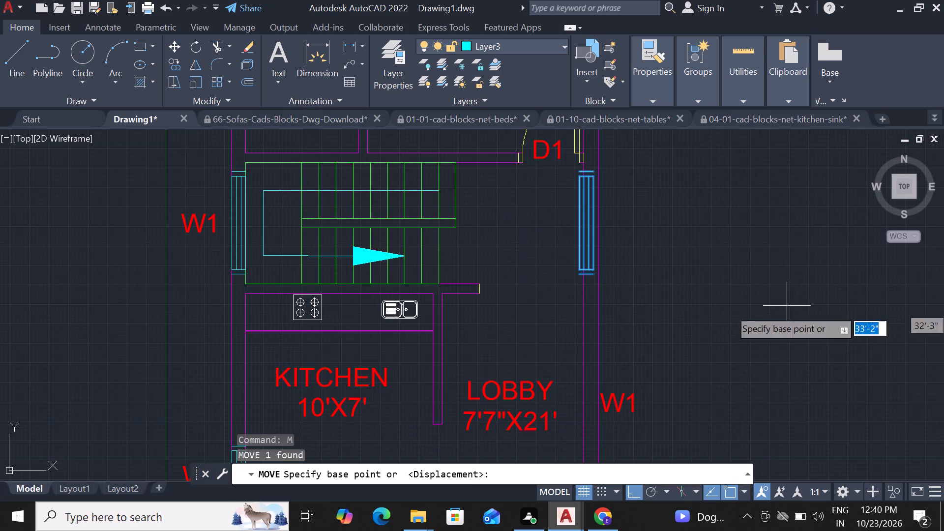
{"action": "scroll", "coordinate": [642, 310], "scroll_direction": "up", "scroll_amount": 2}
{"action": "scroll", "coordinate": [642, 310], "scroll_direction": "down", "scroll_amount": 2}
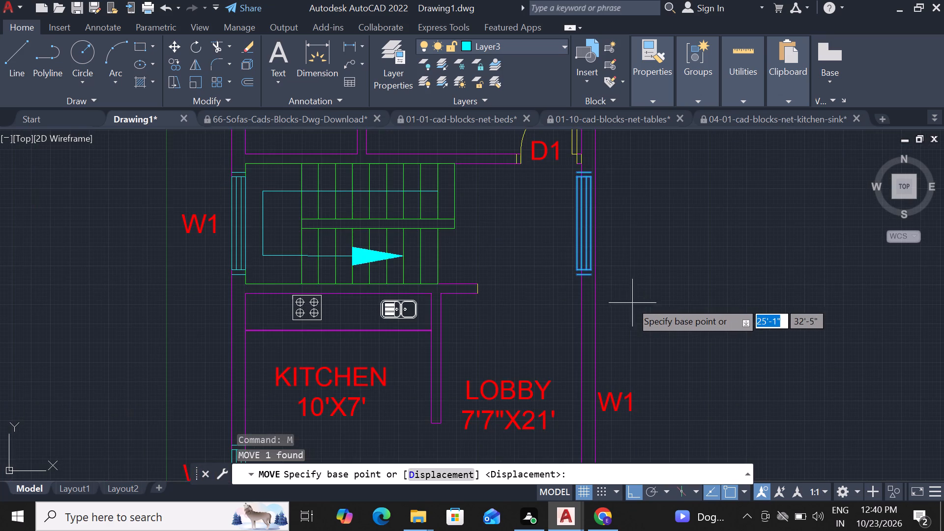
{"action": "scroll", "coordinate": [630, 298], "scroll_direction": "down", "scroll_amount": 1}
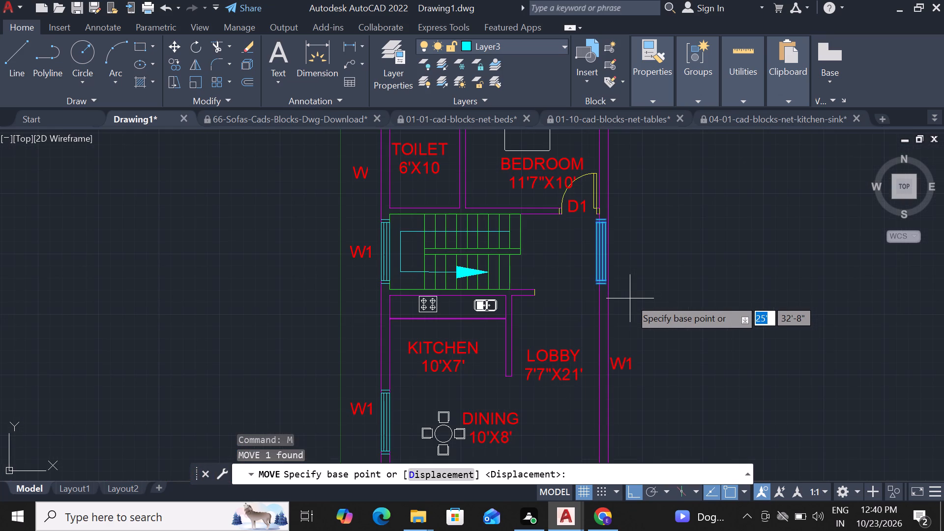
{"action": "scroll", "coordinate": [630, 298], "scroll_direction": "up", "scroll_amount": 2}
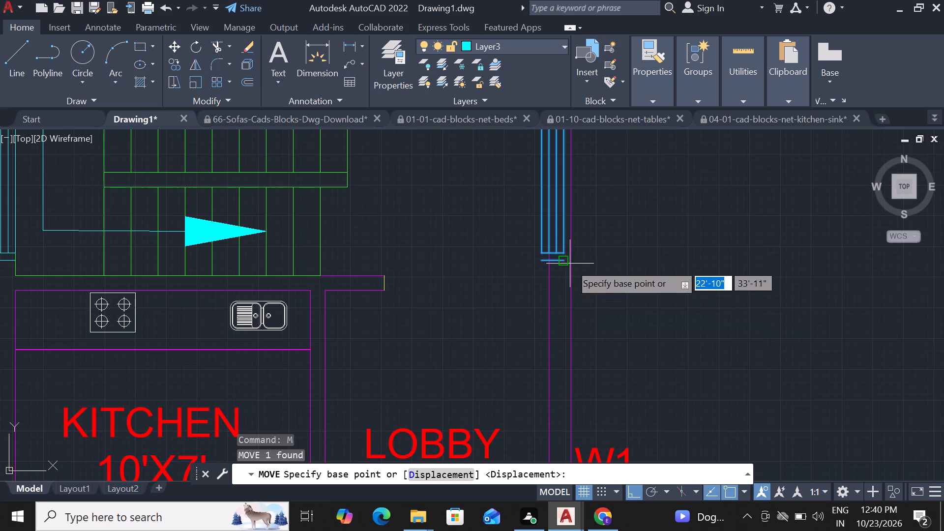
{"action": "left_click", "coordinate": [567, 261]}
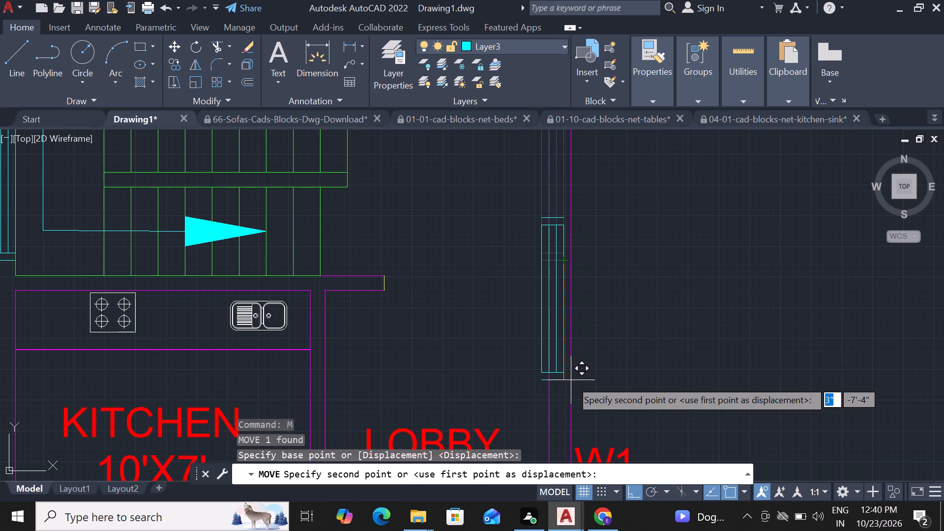
{"action": "left_click", "coordinate": [571, 380]}
Rotate the loose 3' window outside the plan by 90° so it stands vertically.
{"action": "scroll", "coordinate": [547, 354], "scroll_direction": "down", "scroll_amount": 3}
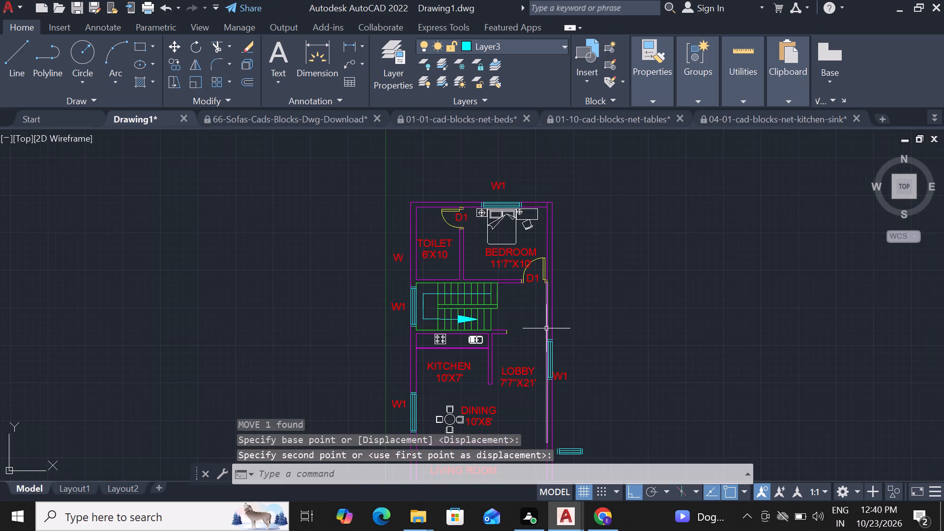
{"action": "scroll", "coordinate": [546, 328], "scroll_direction": "down", "scroll_amount": 2}
{"action": "scroll", "coordinate": [573, 376], "scroll_direction": "up", "scroll_amount": 2}
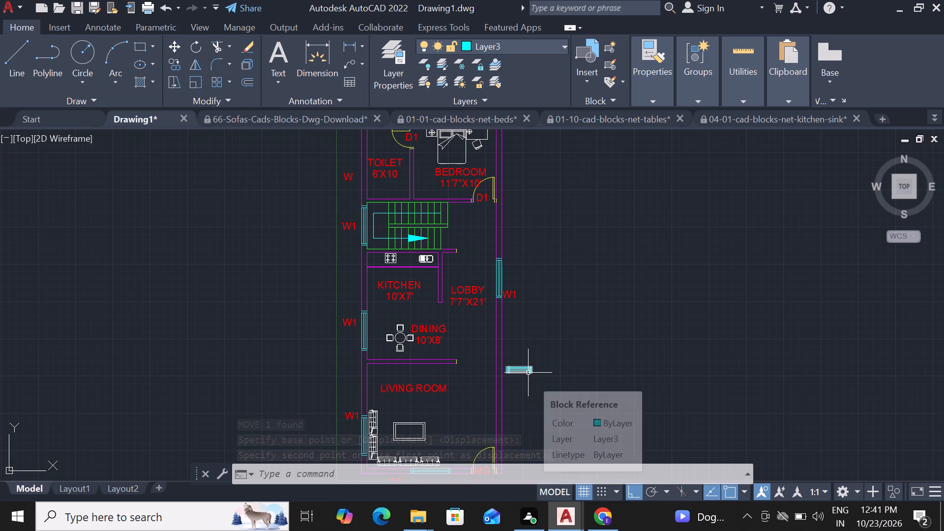
{"action": "left_click", "coordinate": [528, 373]}
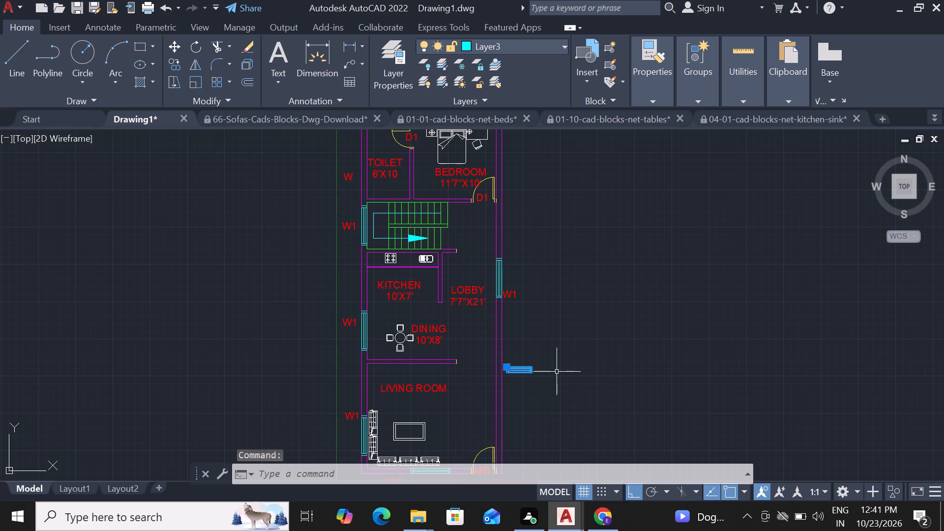
{"action": "type", "text": "ro"}
{"action": "key", "text": "space"}
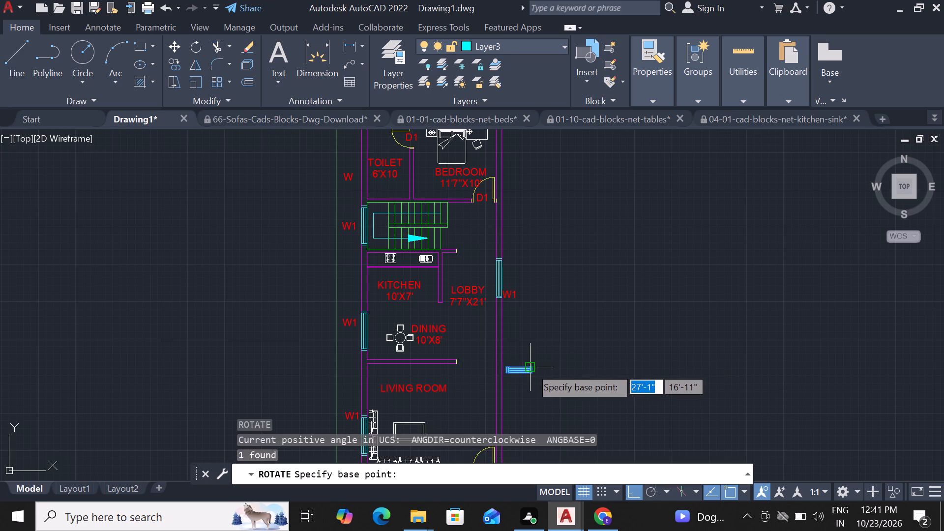
{"action": "left_click", "coordinate": [531, 367]}
{"action": "left_click", "coordinate": [529, 318]}
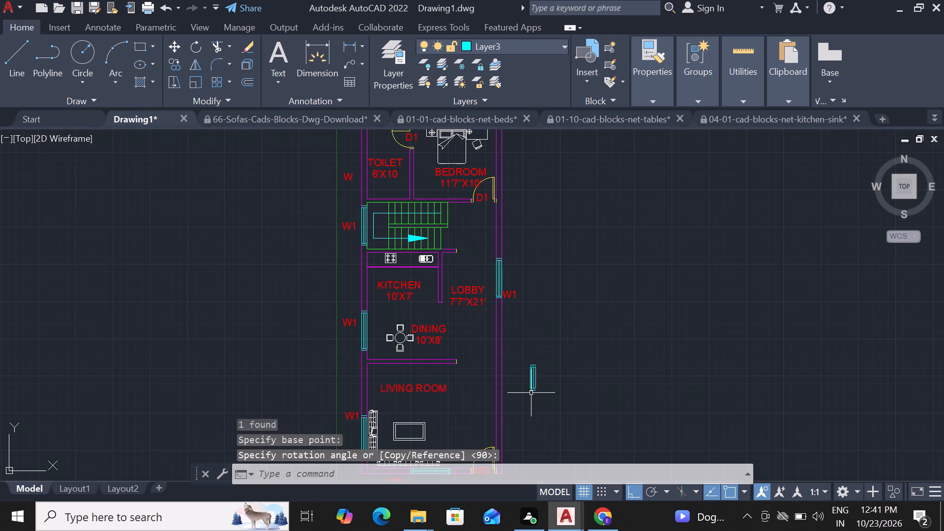
Move the vertical 3' window into the toilet's left wall, above the W label, aligned with the wall's outer face.
{"action": "left_click", "coordinate": [536, 383]}
{"action": "type", "text": "m"}
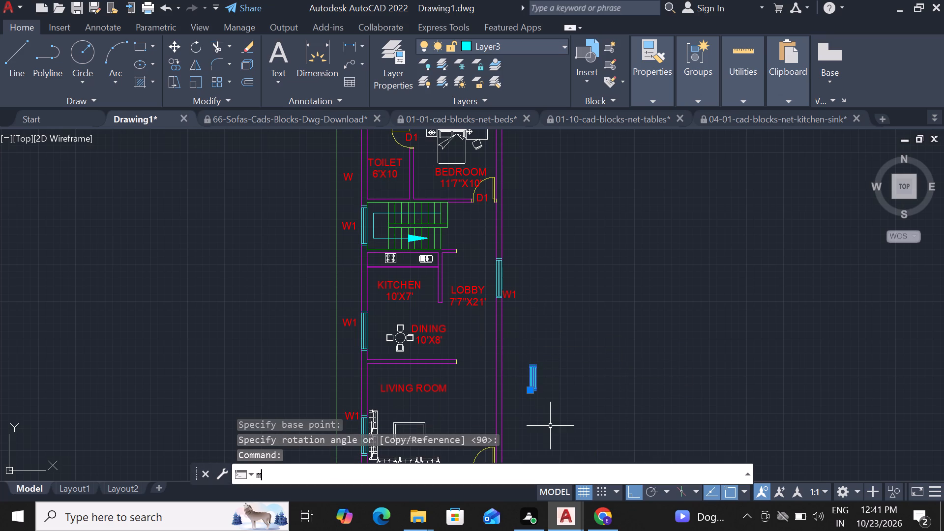
{"action": "key", "text": "space"}
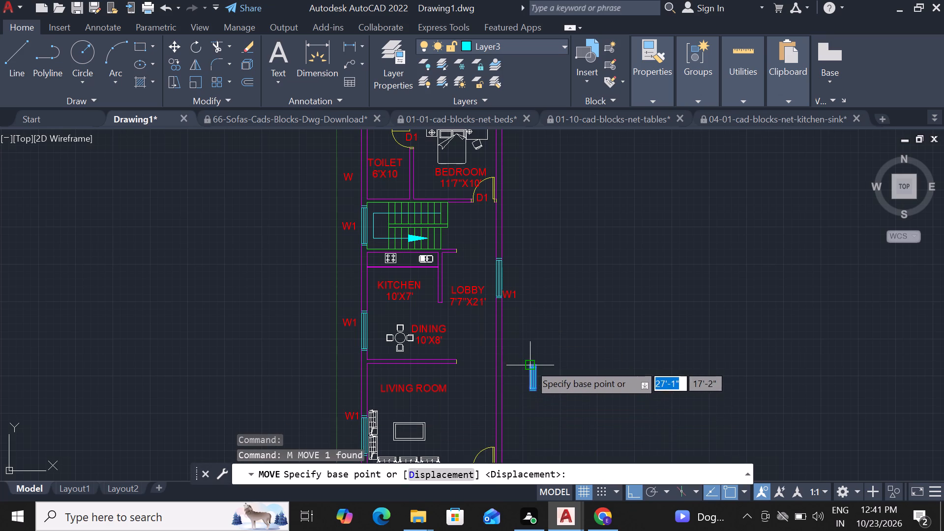
{"action": "left_click", "coordinate": [530, 364]}
{"action": "scroll", "coordinate": [12, 0], "scroll_direction": "down", "scroll_amount": 8}
{"action": "scroll", "coordinate": [13, 55], "scroll_direction": "down", "scroll_amount": 1}
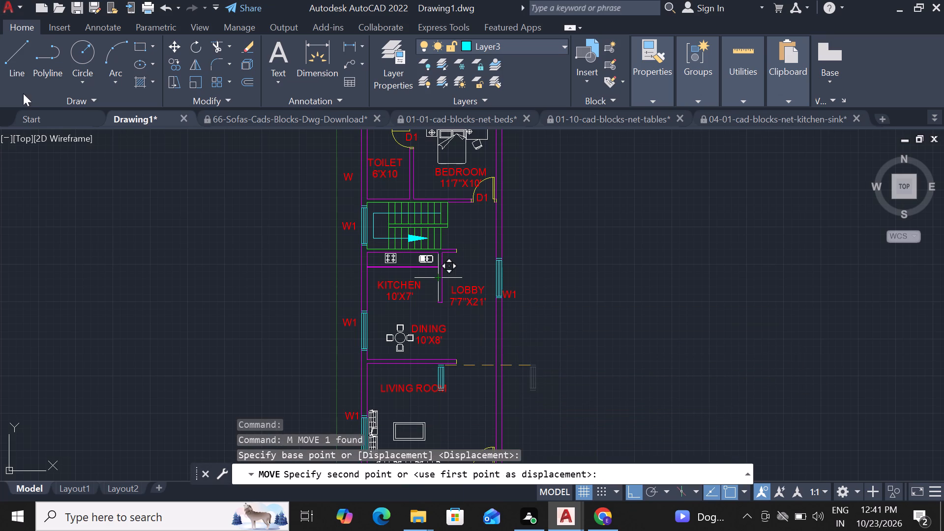
{"action": "scroll", "coordinate": [23, 93], "scroll_direction": "down", "scroll_amount": 1}
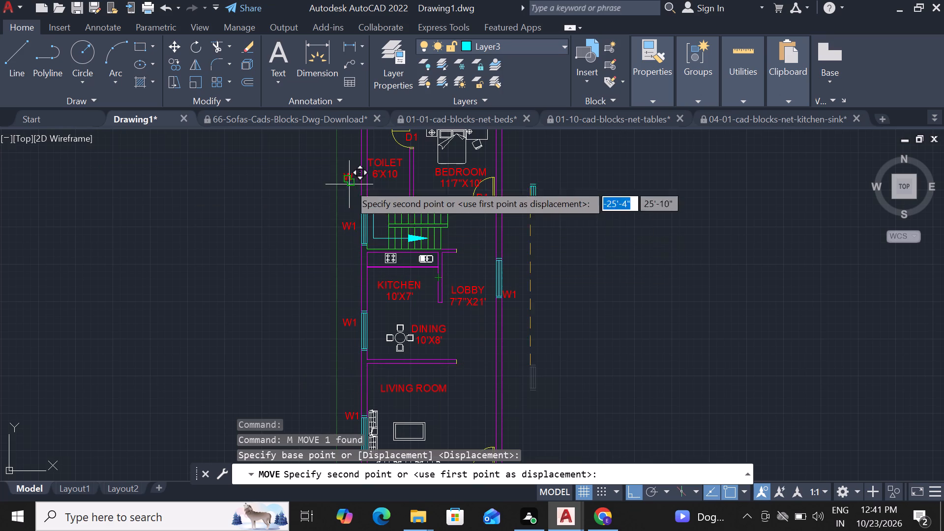
{"action": "scroll", "coordinate": [349, 183], "scroll_direction": "down", "scroll_amount": 2}
{"action": "scroll", "coordinate": [349, 167], "scroll_direction": "up", "scroll_amount": 4}
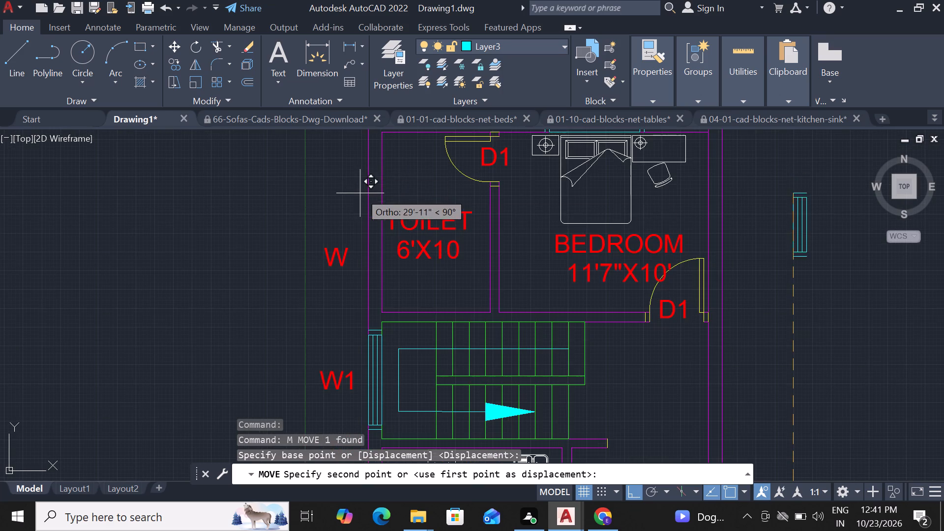
{"action": "scroll", "coordinate": [361, 193], "scroll_direction": "up", "scroll_amount": 1}
{"action": "left_click", "coordinate": [370, 199]}
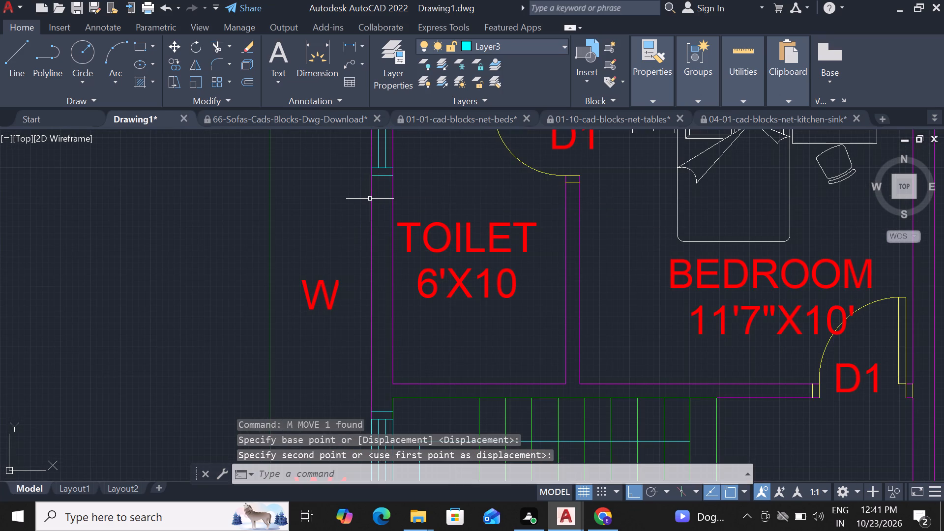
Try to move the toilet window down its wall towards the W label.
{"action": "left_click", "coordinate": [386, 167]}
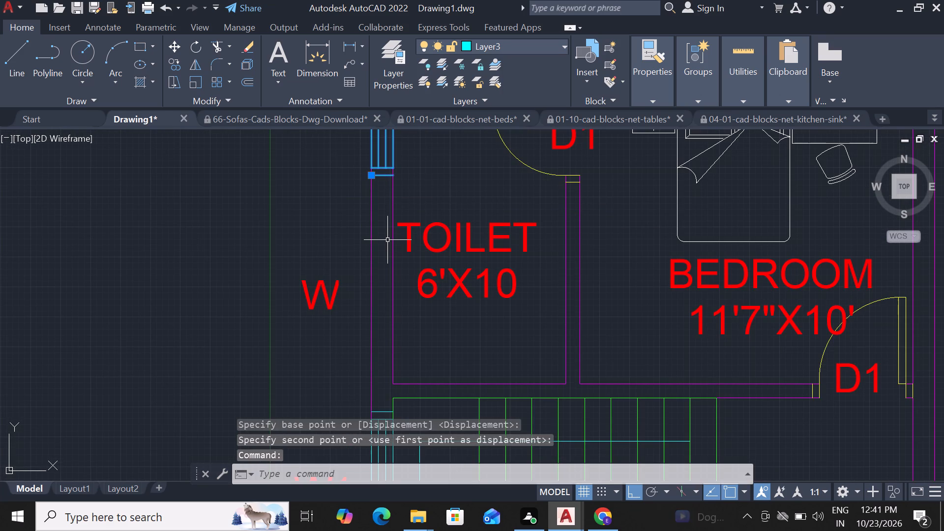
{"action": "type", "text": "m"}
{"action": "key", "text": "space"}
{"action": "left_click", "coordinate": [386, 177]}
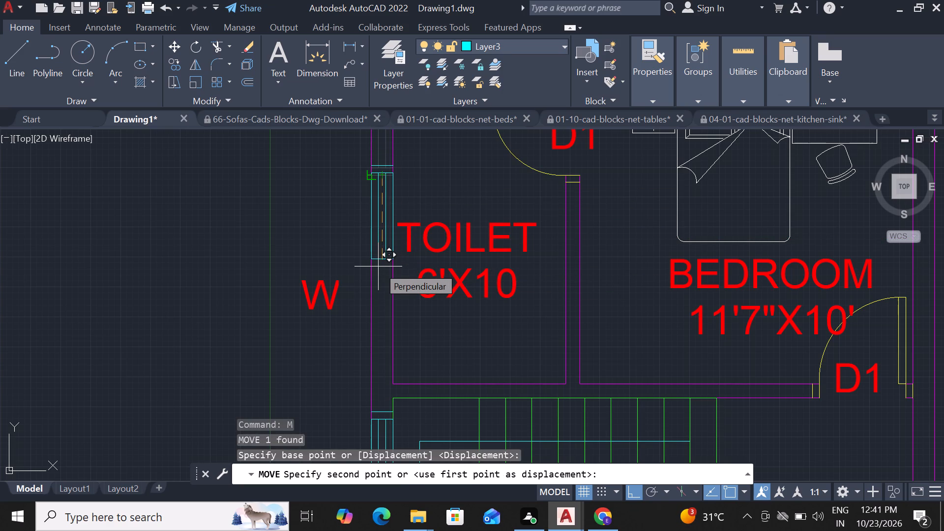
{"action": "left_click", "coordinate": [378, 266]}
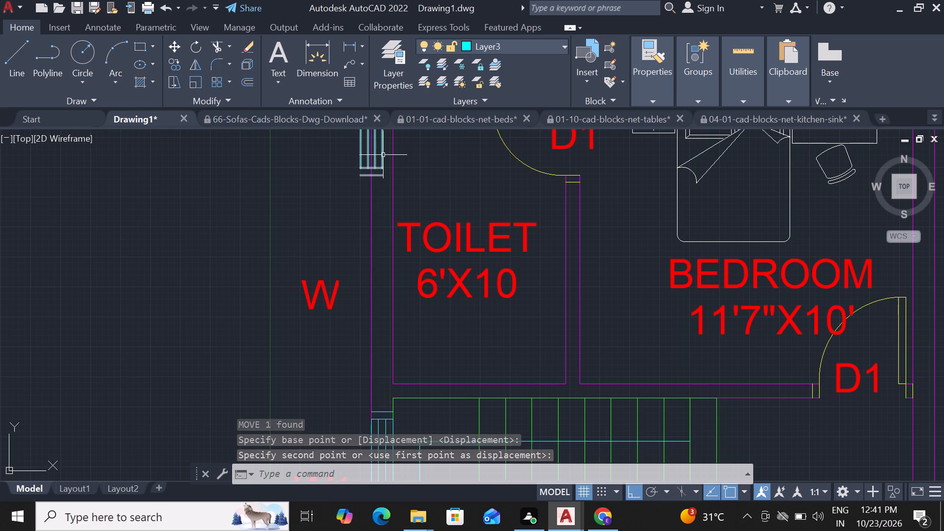
Move the toilet window lower and over to the wall's inner face so it sits within the left wall.
{"action": "left_click", "coordinate": [383, 155]}
{"action": "type", "text": "m"}
{"action": "key", "text": "space"}
{"action": "left_click", "coordinate": [384, 171]}
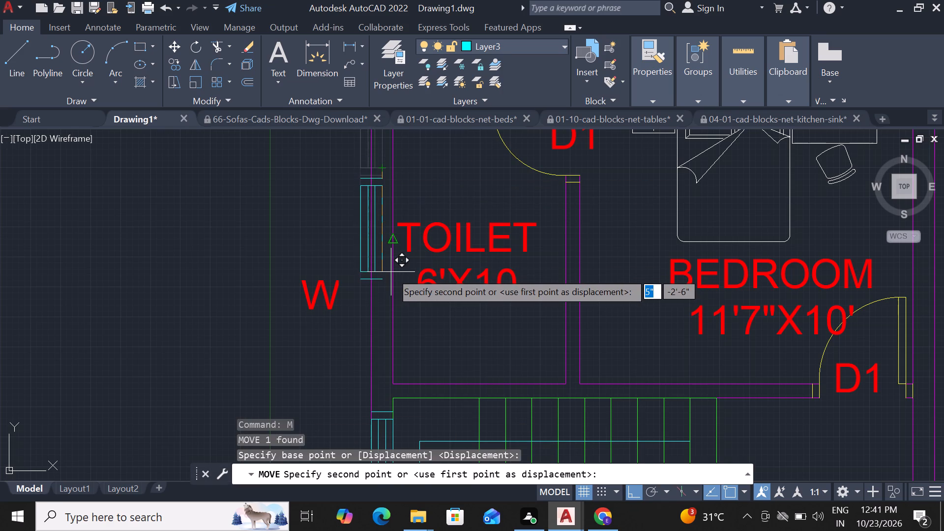
{"action": "left_click", "coordinate": [394, 243]}
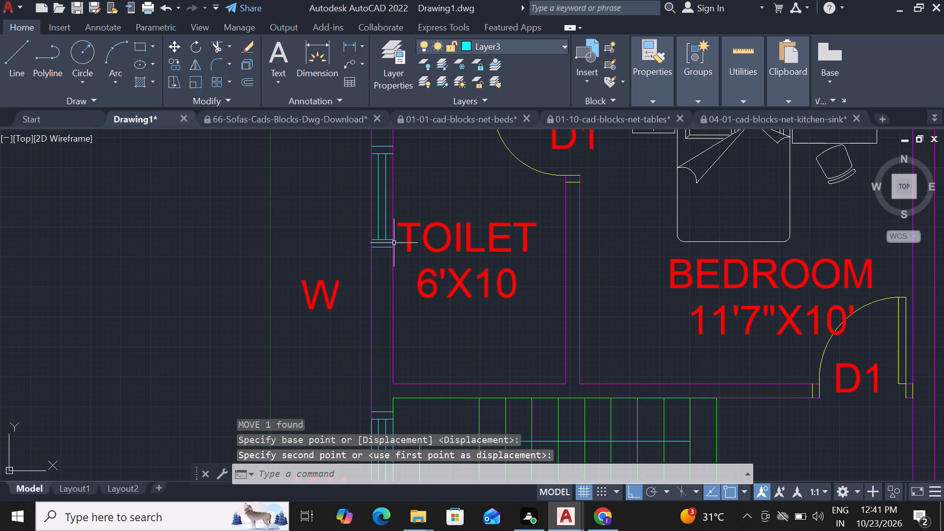
Move the toilet window straight down within the left wall, closer to its W label.
{"action": "scroll", "coordinate": [381, 244], "scroll_direction": "down", "scroll_amount": 3}
{"action": "scroll", "coordinate": [361, 234], "scroll_direction": "up", "scroll_amount": 2}
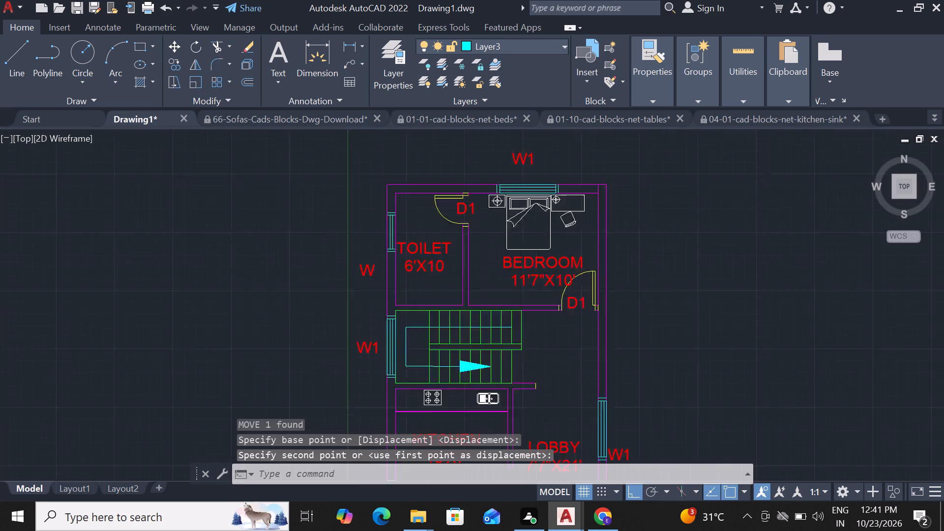
{"action": "scroll", "coordinate": [396, 231], "scroll_direction": "up", "scroll_amount": 2}
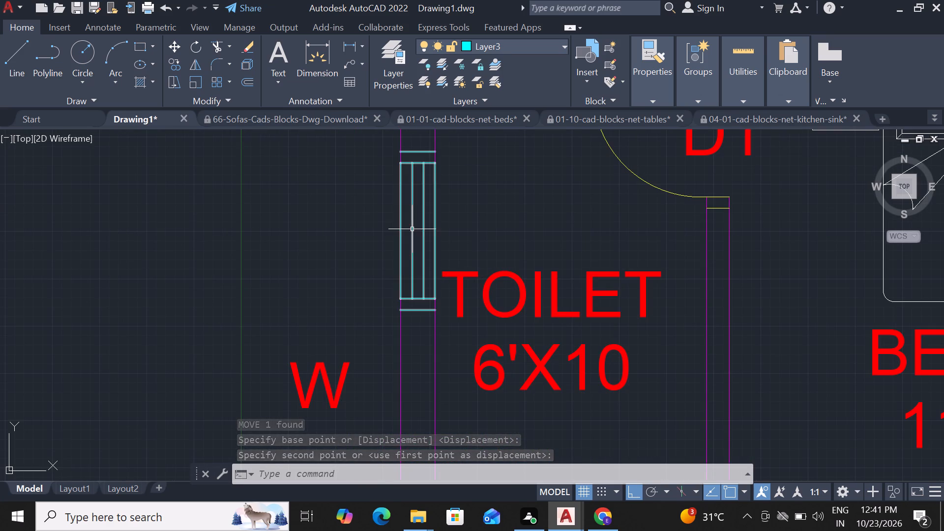
{"action": "left_click", "coordinate": [412, 229]}
{"action": "type", "text": "m"}
{"action": "key", "text": "space"}
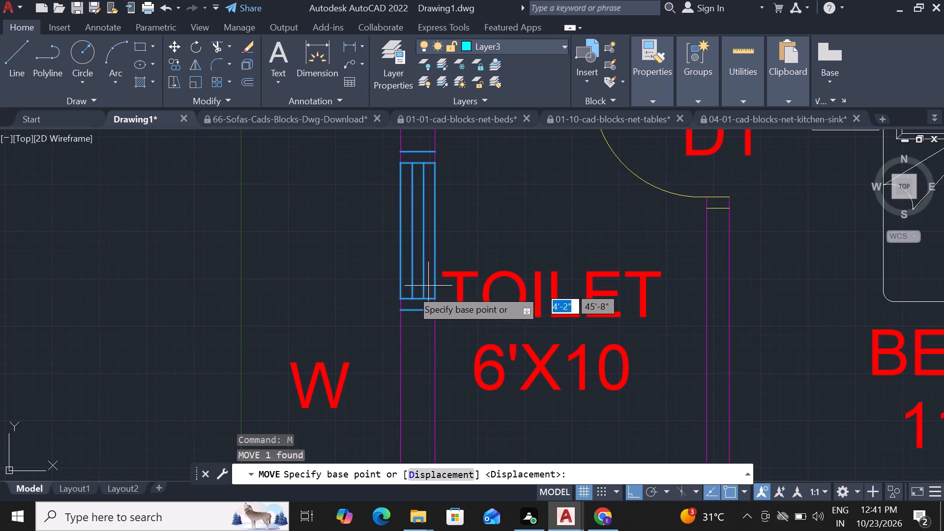
{"action": "left_click", "coordinate": [408, 290]}
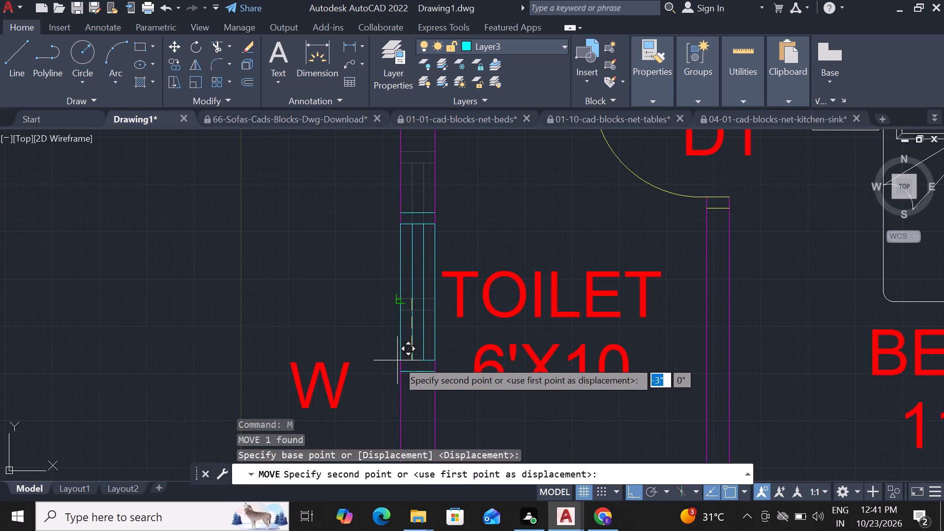
{"action": "left_click", "coordinate": [382, 373]}
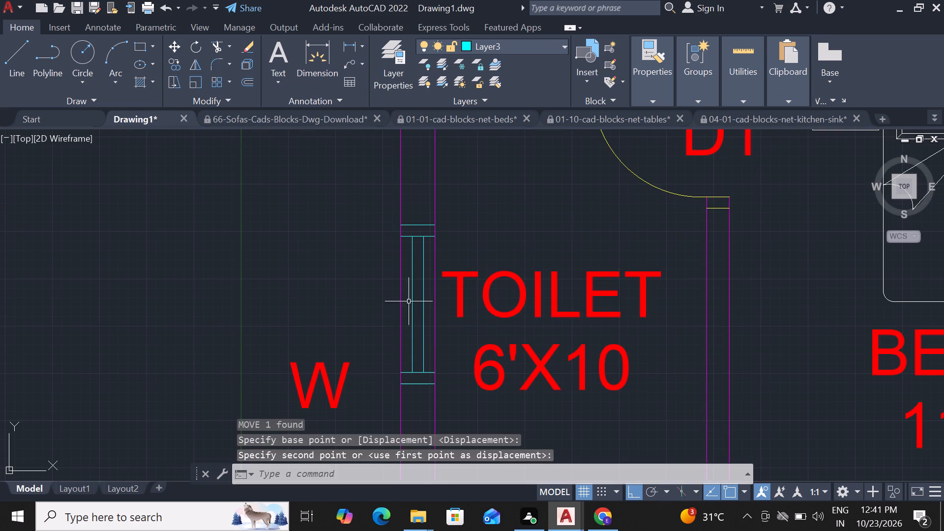
Copy the entire floor plan about 34'-11" horizontally to the right of the original and end the copying.
{"action": "scroll", "coordinate": [444, 277], "scroll_direction": "down", "scroll_amount": 8}
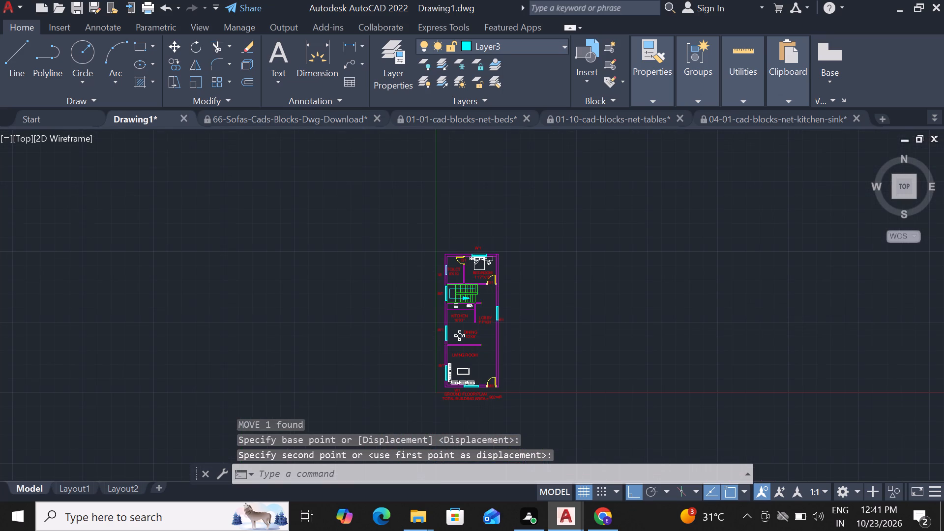
{"action": "scroll", "coordinate": [451, 256], "scroll_direction": "up", "scroll_amount": 2}
{"action": "scroll", "coordinate": [449, 236], "scroll_direction": "down", "scroll_amount": 3}
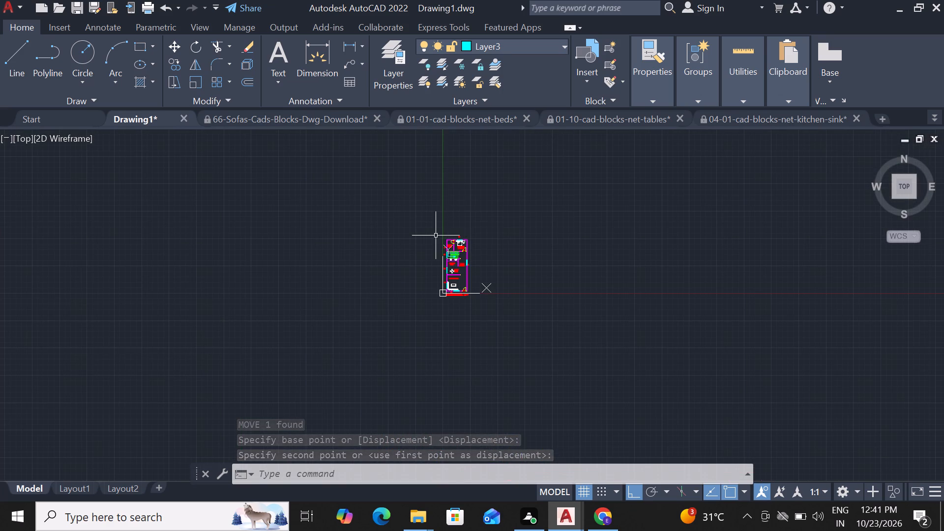
{"action": "key", "text": "ctrl+a"}
{"action": "type", "text": "co"}
{"action": "key", "text": "space"}
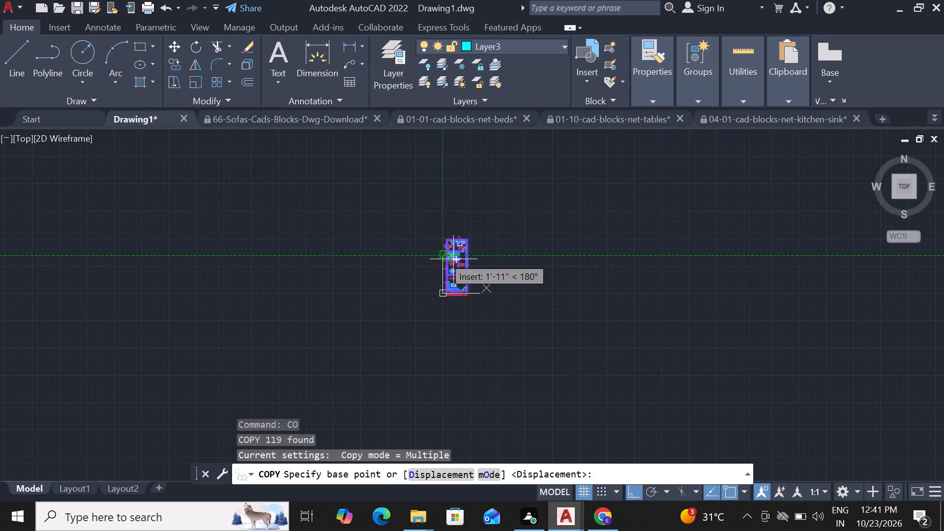
{"action": "left_click", "coordinate": [453, 259]}
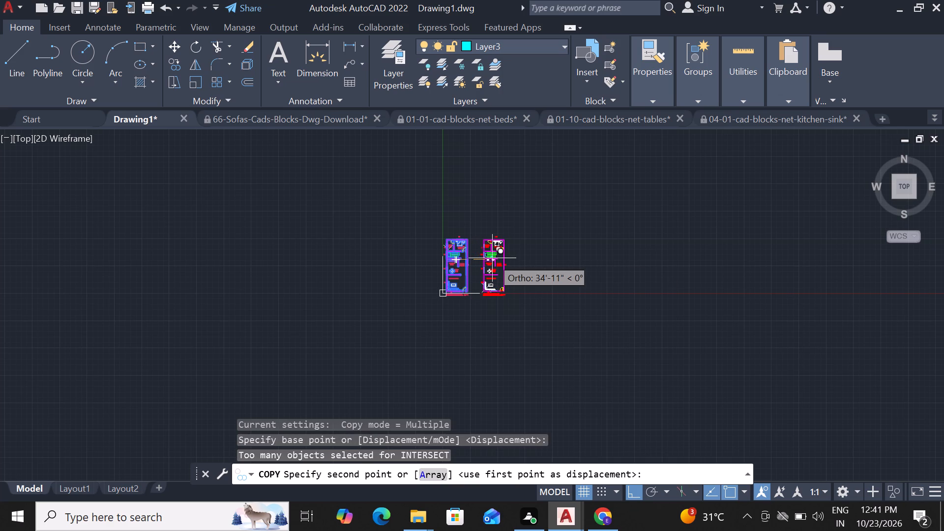
{"action": "left_click", "coordinate": [492, 258]}
{"action": "key", "text": "Escape"}
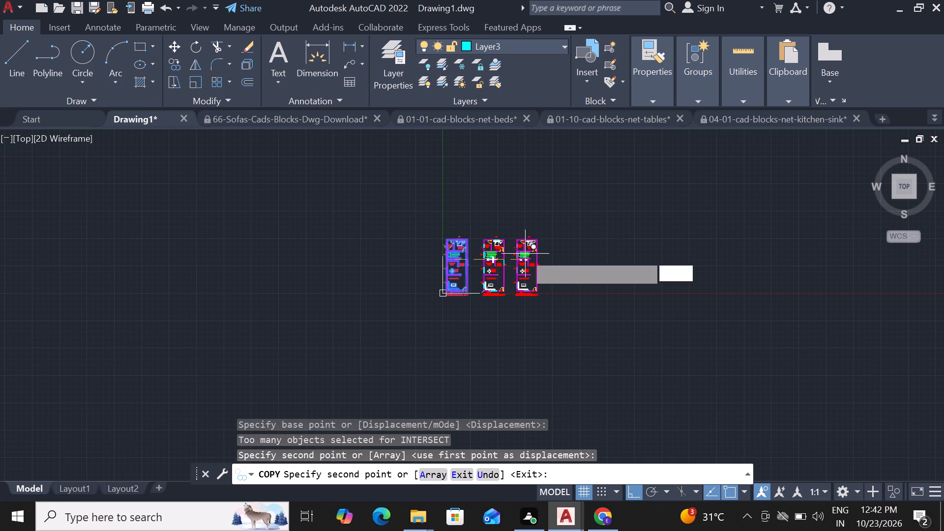
In the copied plan, erase the sink, stove, counter line, dining set and the kitchen, dining and living room labels with their sizes.
{"action": "scroll", "coordinate": [500, 258], "scroll_direction": "up", "scroll_amount": 3}
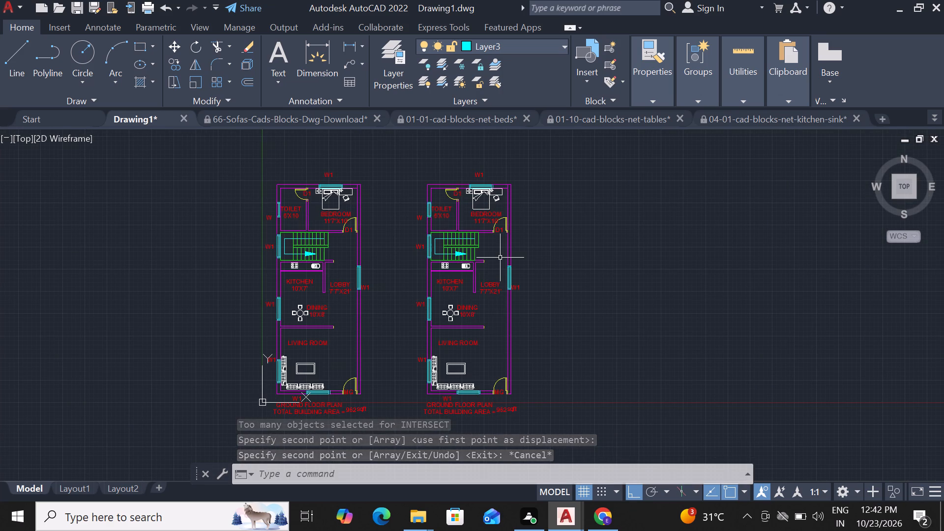
{"action": "scroll", "coordinate": [485, 316], "scroll_direction": "up", "scroll_amount": 1}
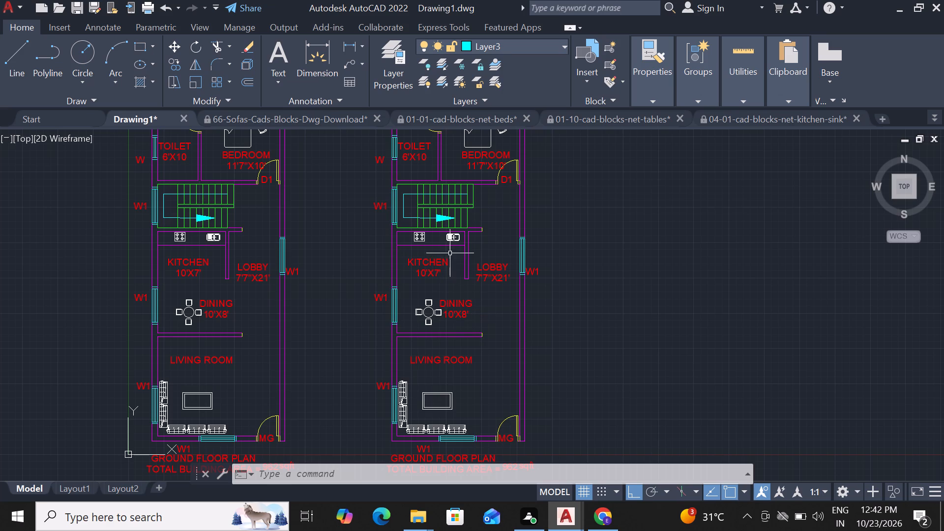
{"action": "scroll", "coordinate": [447, 224], "scroll_direction": "up", "scroll_amount": 1}
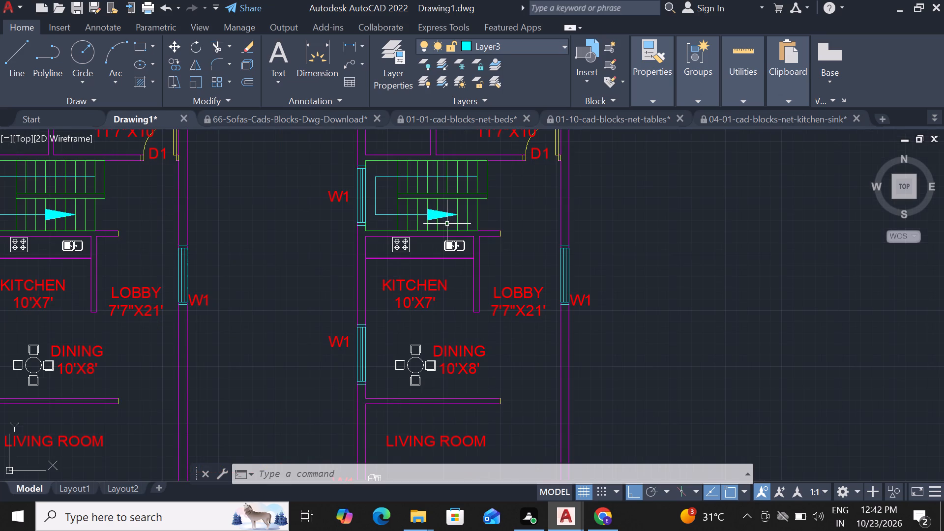
{"action": "scroll", "coordinate": [447, 224], "scroll_direction": "up", "scroll_amount": 1}
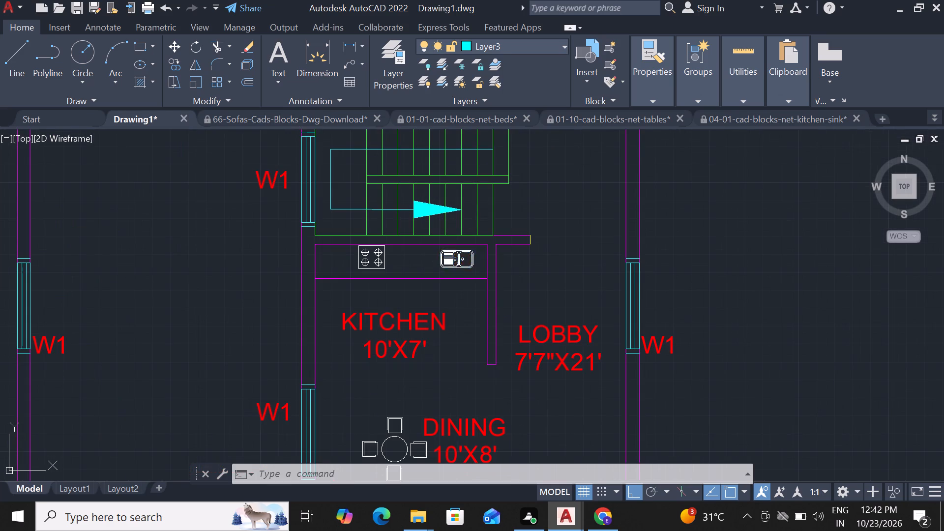
{"action": "left_click", "coordinate": [457, 262]}
{"action": "left_click", "coordinate": [411, 279]}
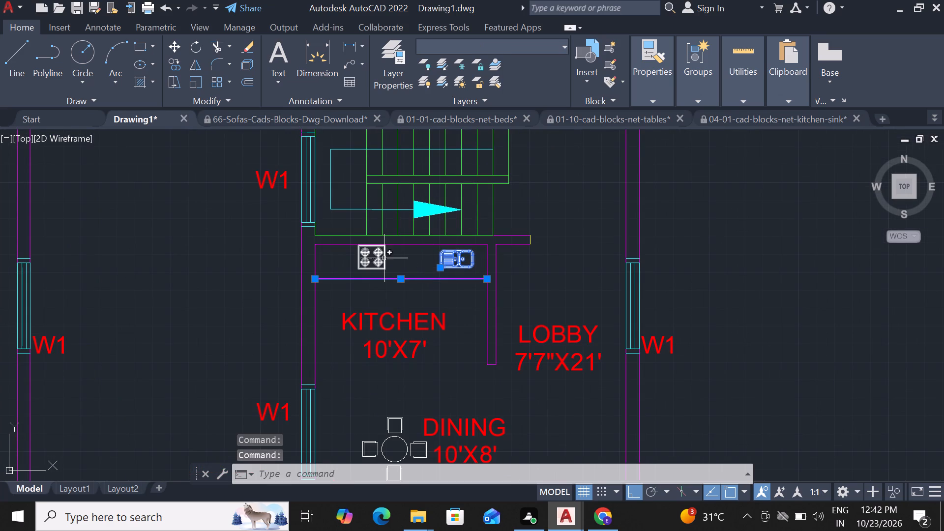
{"action": "left_click", "coordinate": [384, 258]}
{"action": "left_click", "coordinate": [368, 321]}
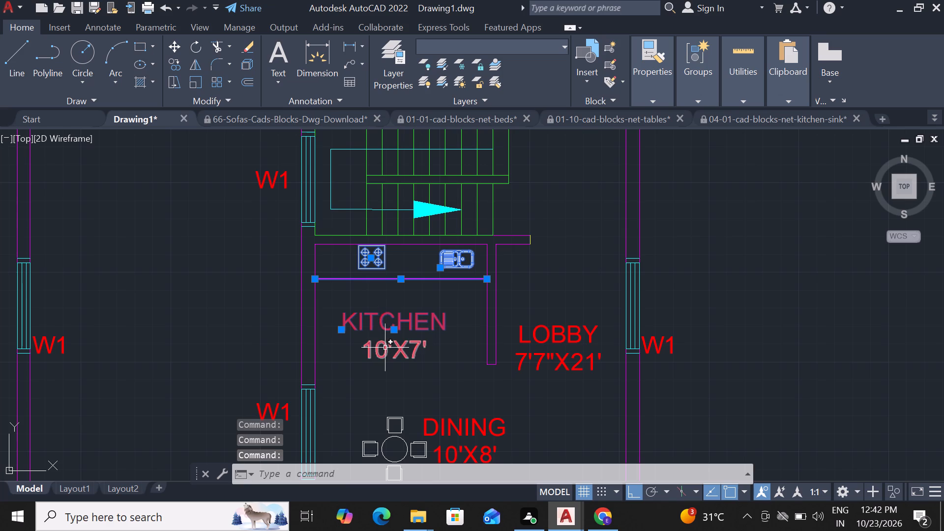
{"action": "left_click", "coordinate": [385, 348]}
{"action": "scroll", "coordinate": [388, 343], "scroll_direction": "down", "scroll_amount": 2}
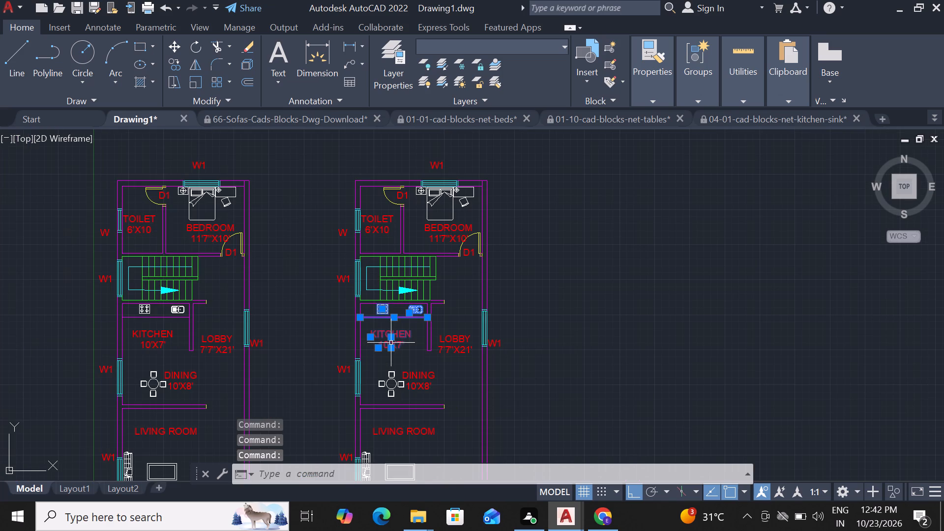
{"action": "scroll", "coordinate": [425, 383], "scroll_direction": "up", "scroll_amount": 2}
{"action": "left_click", "coordinate": [413, 372]}
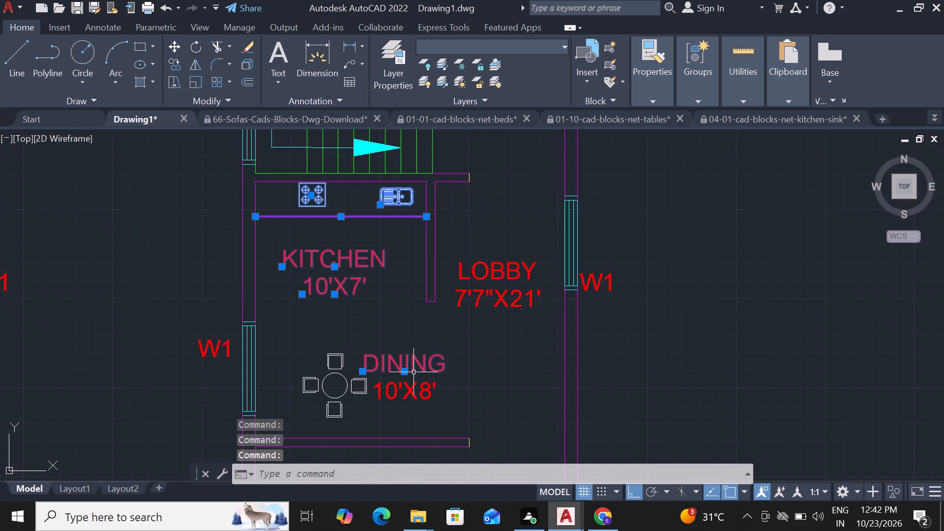
{"action": "left_click", "coordinate": [393, 399]}
{"action": "left_click", "coordinate": [365, 386]}
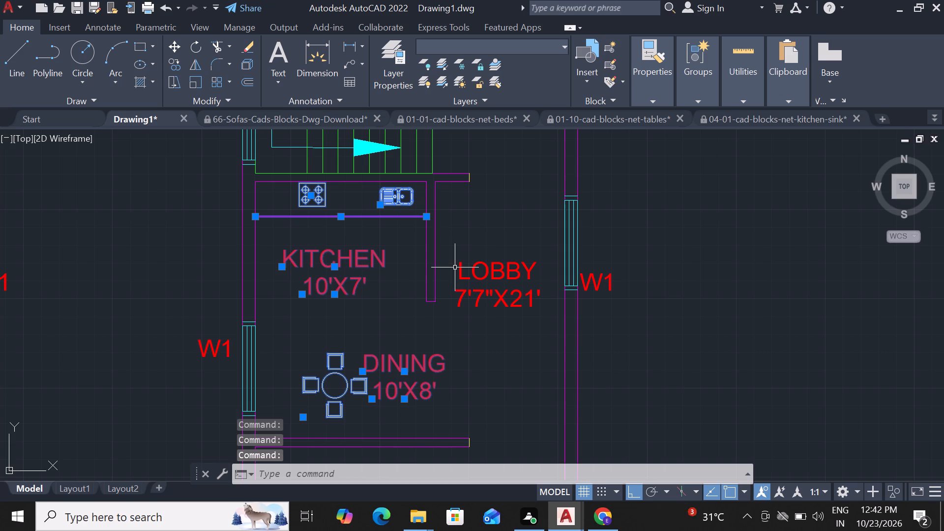
{"action": "scroll", "coordinate": [455, 267], "scroll_direction": "down", "scroll_amount": 3}
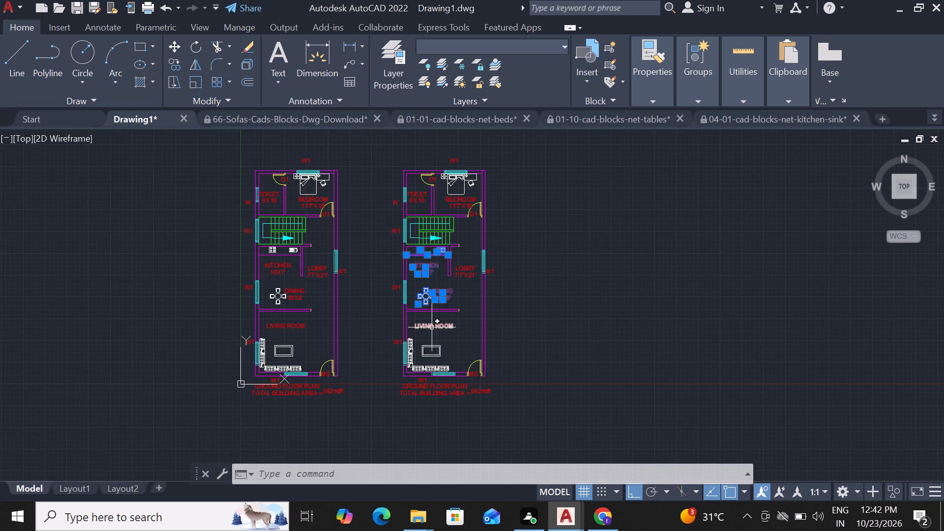
{"action": "scroll", "coordinate": [432, 327], "scroll_direction": "up", "scroll_amount": 2}
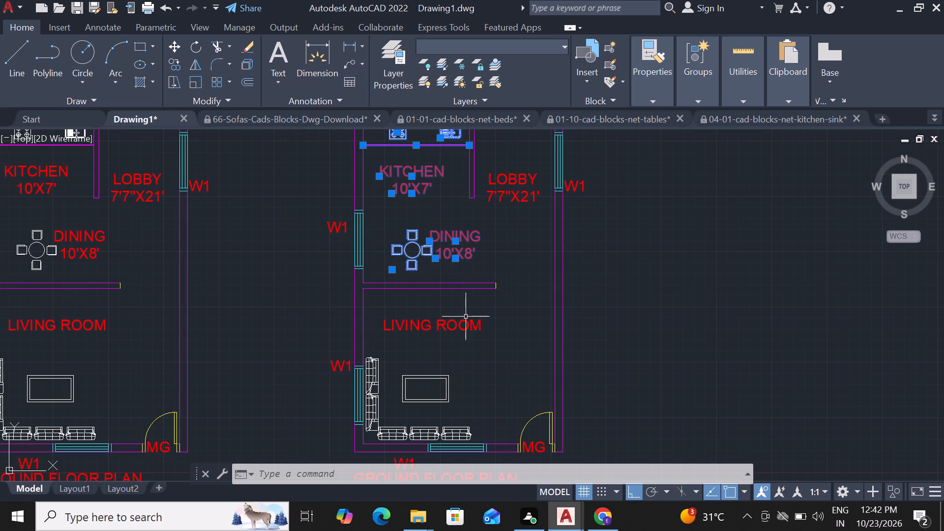
{"action": "left_click", "coordinate": [415, 323]}
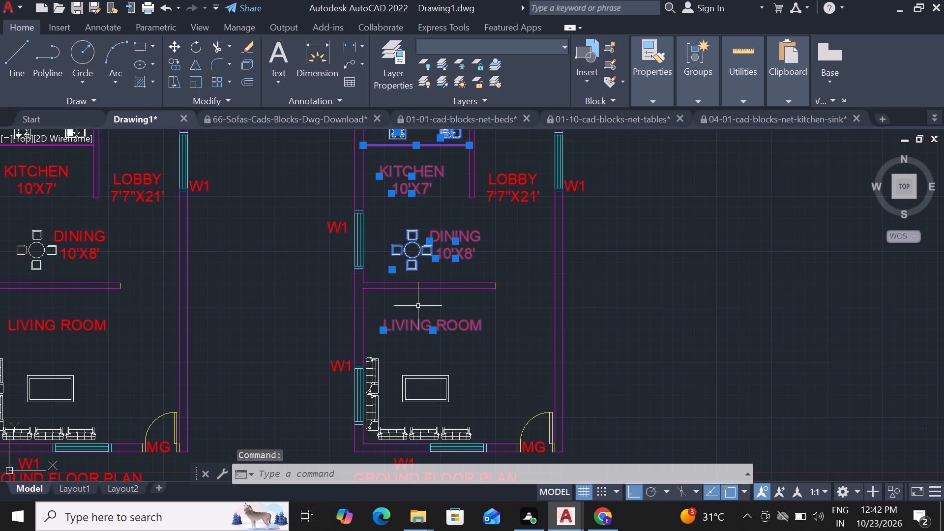
{"action": "key", "text": "Delete"}
Erase the remaining kitchen counter line in the copied plan.
{"action": "scroll", "coordinate": [510, 246], "scroll_direction": "down", "scroll_amount": 1}
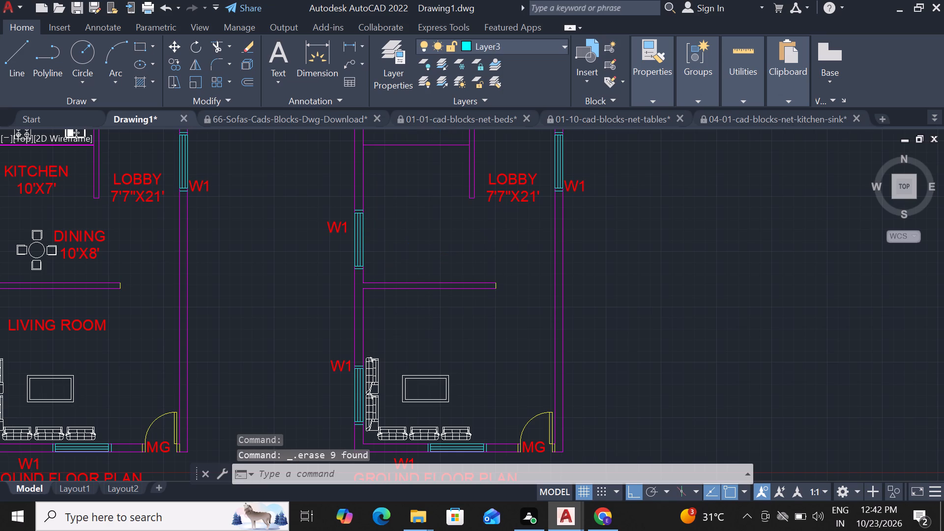
{"action": "left_click", "coordinate": [480, 182]}
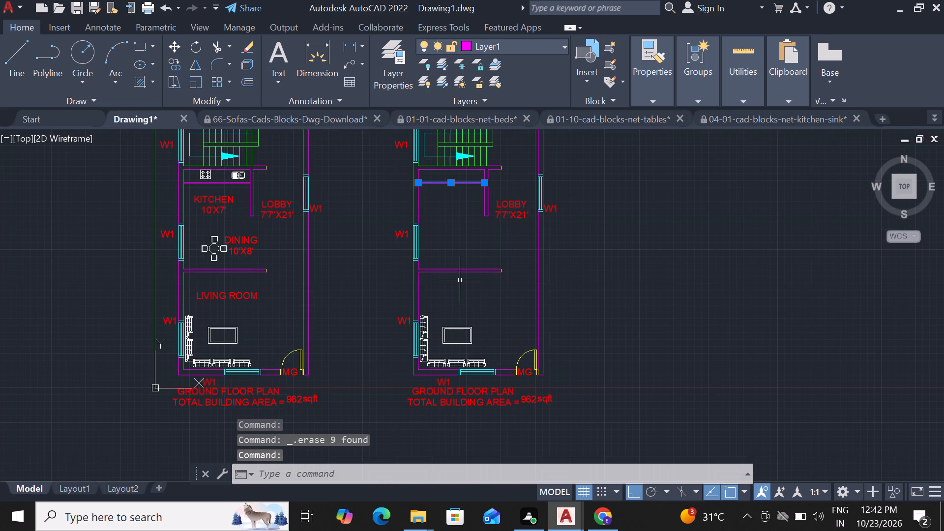
{"action": "key", "text": "BackSpace"}
{"action": "key", "text": "Delete"}
{"action": "scroll", "coordinate": [460, 283], "scroll_direction": "down", "scroll_amount": 1}
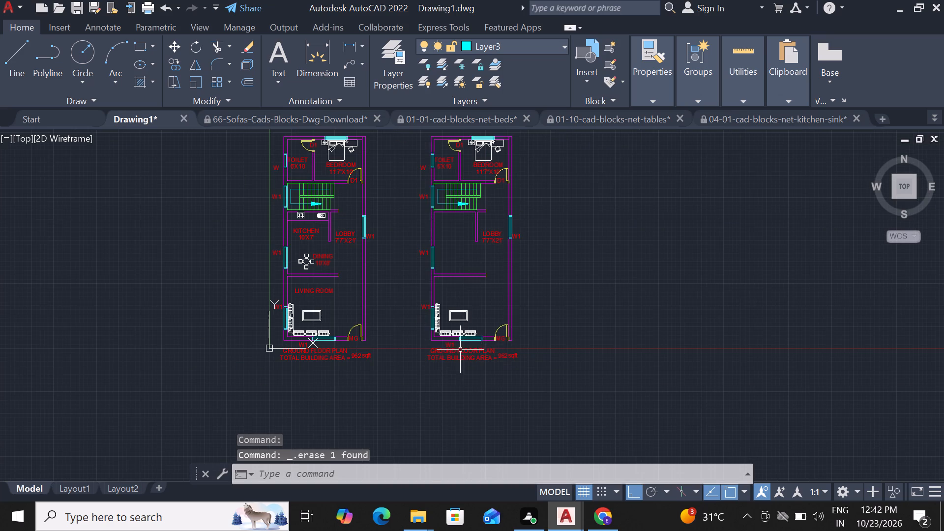
Rotate the two sofas along the copied living room's left wall to 270° so they lie horizontally.
{"action": "scroll", "coordinate": [446, 350], "scroll_direction": "up", "scroll_amount": 3}
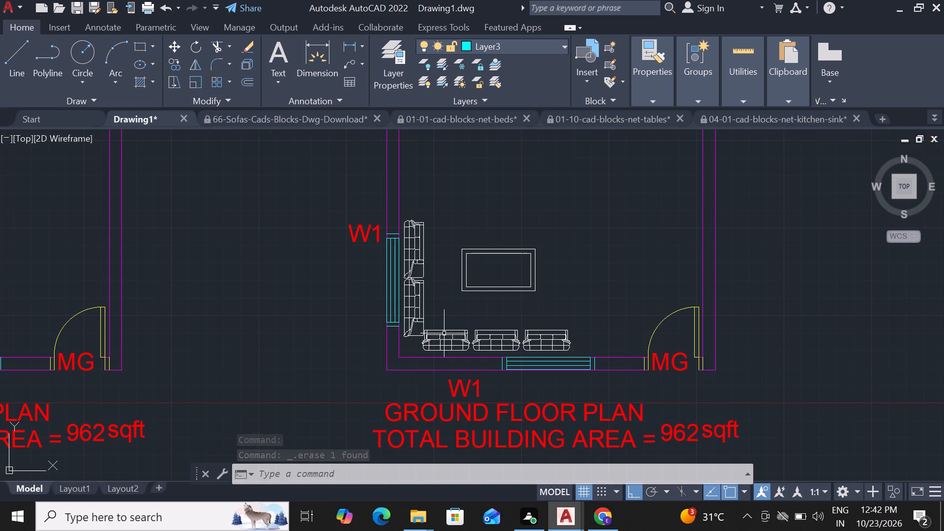
{"action": "left_click", "coordinate": [410, 307]}
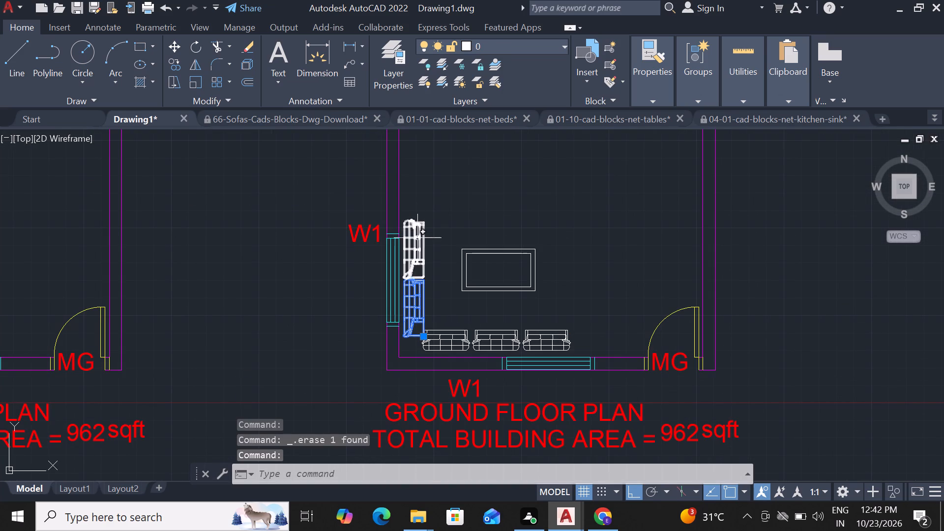
{"action": "left_click", "coordinate": [417, 240]}
{"action": "type", "text": "ro"}
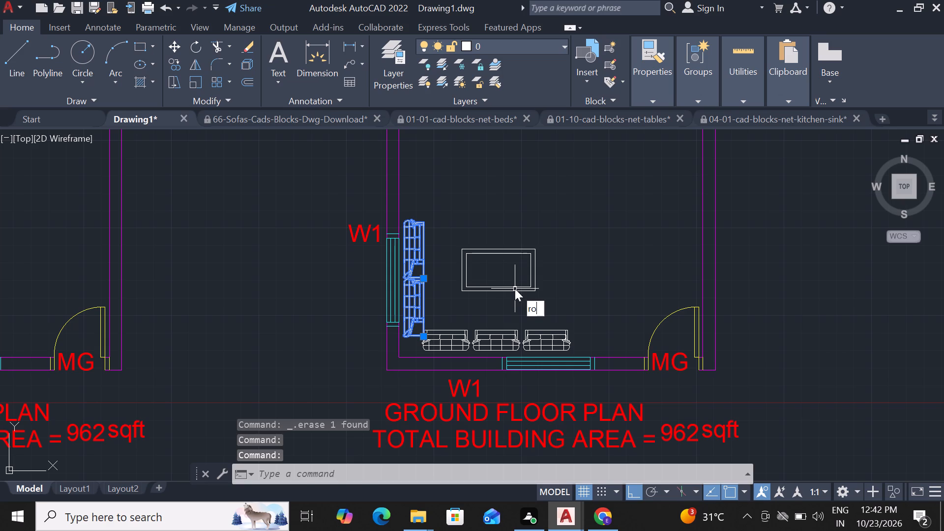
{"action": "key", "text": "space"}
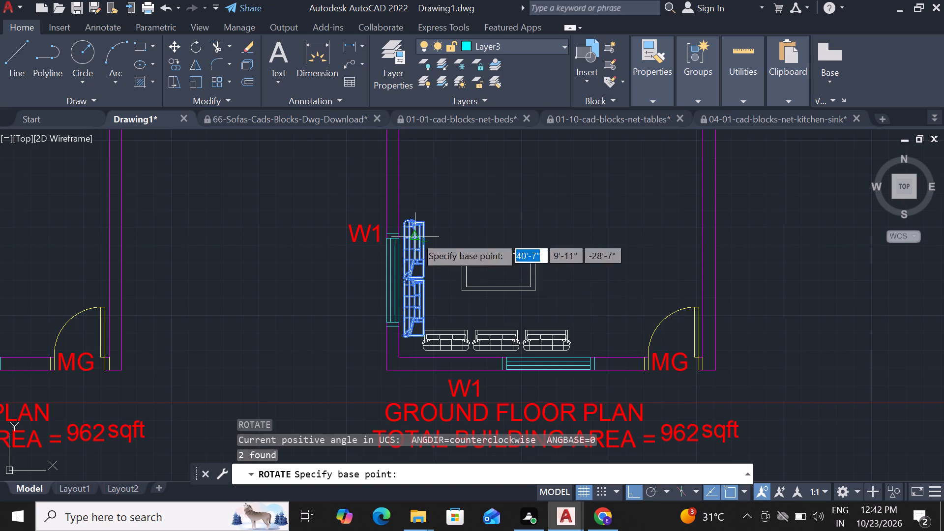
{"action": "left_click", "coordinate": [415, 236]}
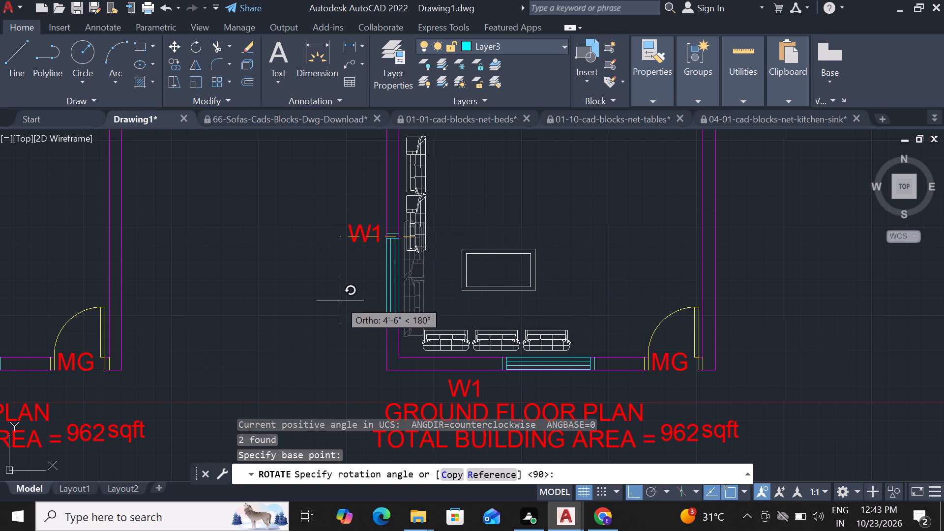
{"action": "left_click", "coordinate": [421, 288]}
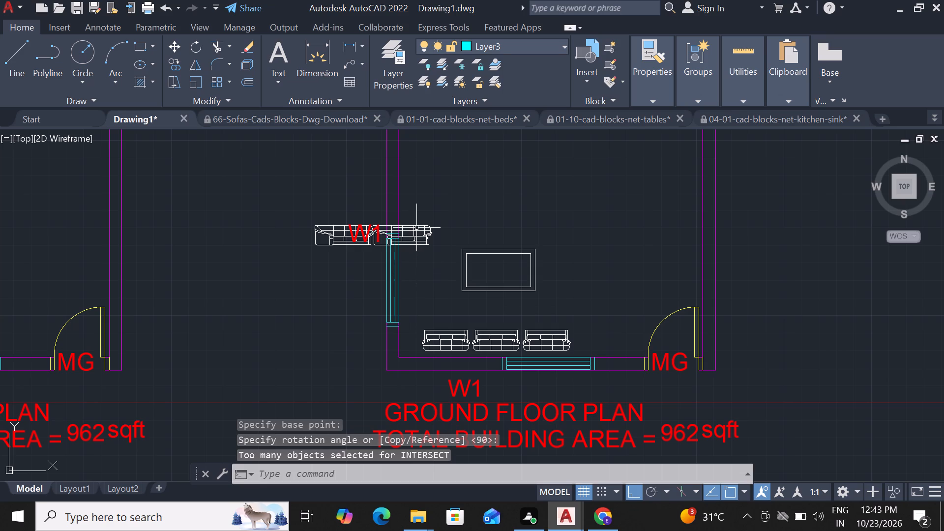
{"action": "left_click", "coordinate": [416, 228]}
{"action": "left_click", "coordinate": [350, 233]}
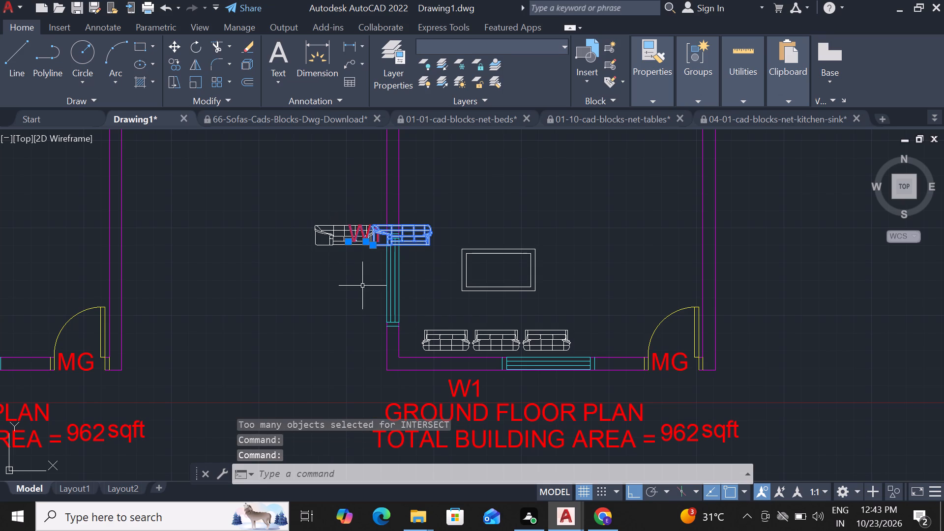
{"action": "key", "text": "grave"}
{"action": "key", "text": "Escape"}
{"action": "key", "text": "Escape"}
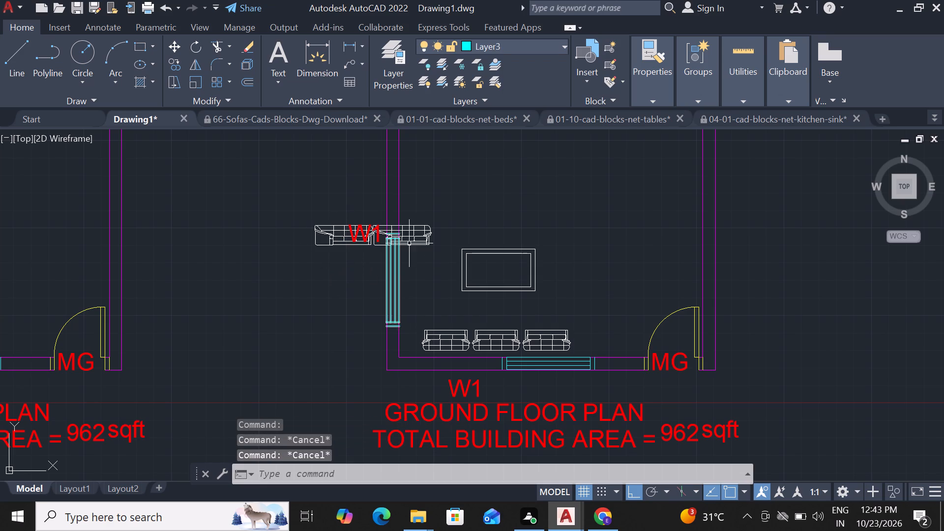
Move the two rotated sofas horizontally off the left wall into the copied living room, just above the coffee table.
{"action": "left_click", "coordinate": [434, 240]}
{"action": "left_click", "coordinate": [420, 240]}
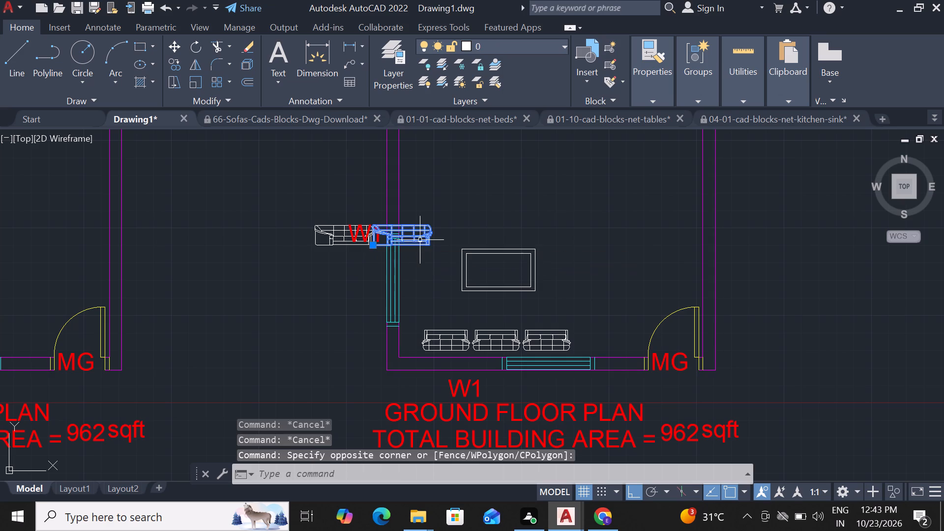
{"action": "left_click", "coordinate": [339, 241]}
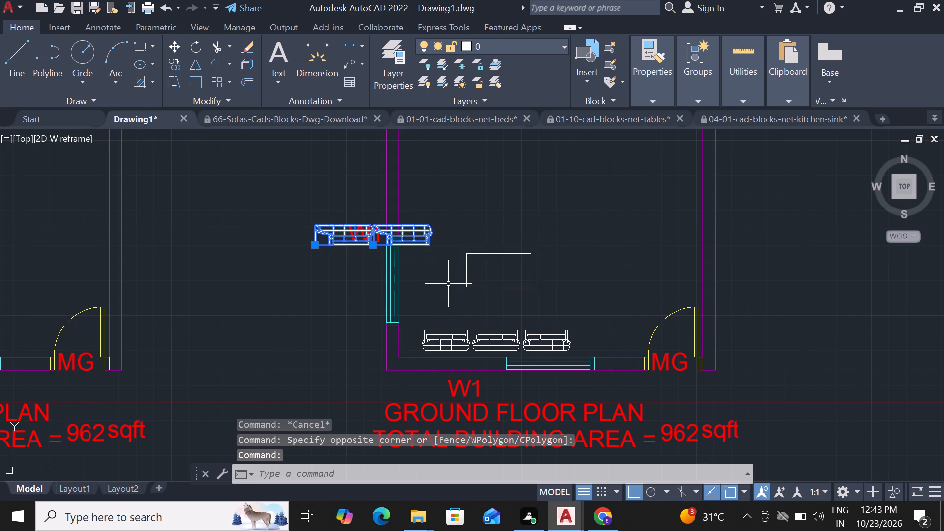
{"action": "type", "text": "m"}
{"action": "key", "text": "space"}
{"action": "left_click", "coordinate": [421, 233]}
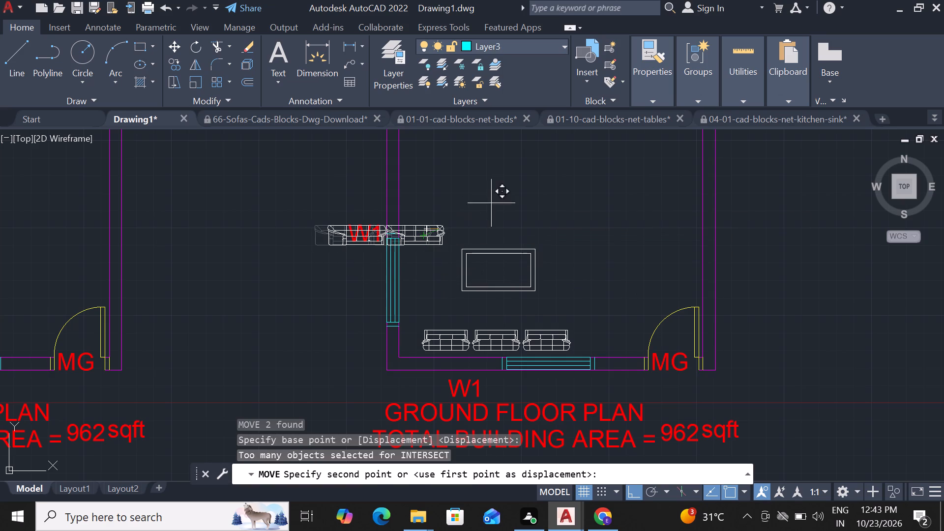
{"action": "left_click", "coordinate": [563, 226]}
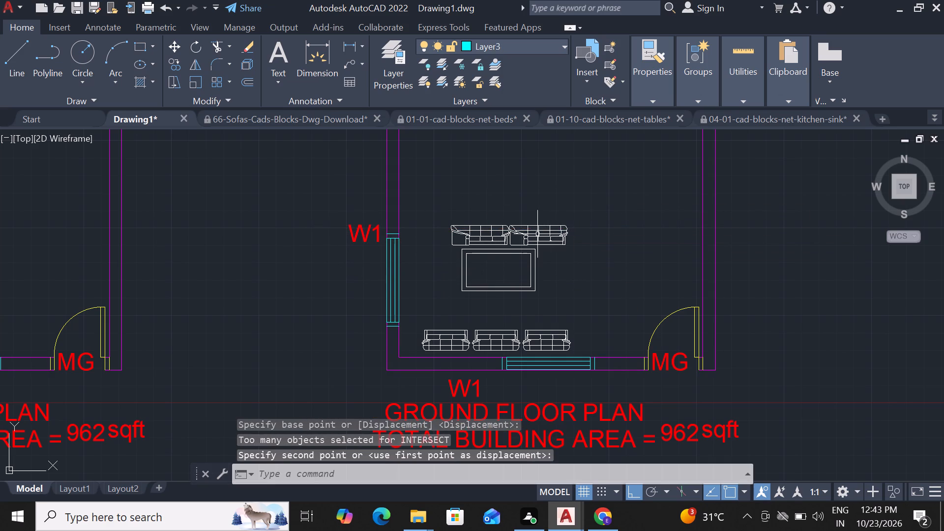
Move the two sofas about 22'-7" up and 7'-8" left to the inner wall corner below the copied plan's staircase.
{"action": "left_click", "coordinate": [537, 234]}
{"action": "left_click", "coordinate": [476, 240]}
{"action": "type", "text": "m"}
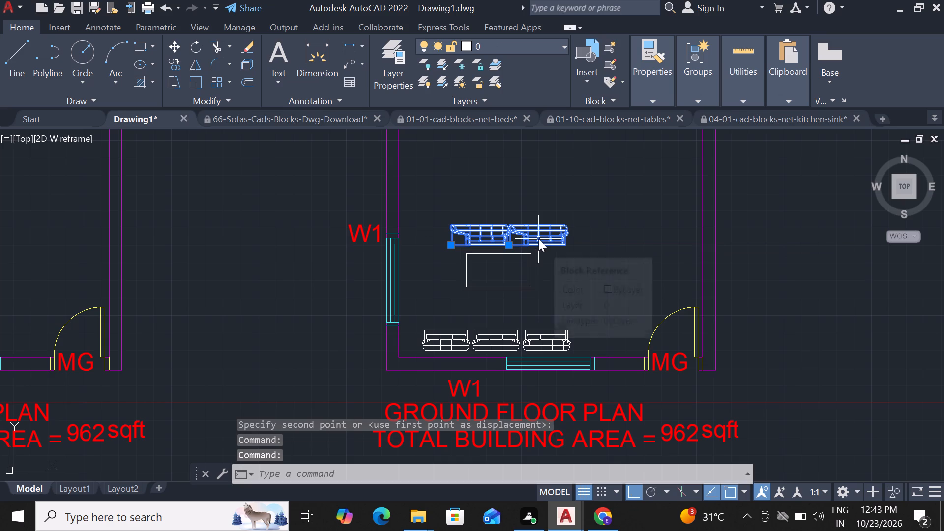
{"action": "key", "text": "space"}
{"action": "left_click", "coordinate": [529, 228]}
{"action": "scroll", "coordinate": [529, 228], "scroll_direction": "down", "scroll_amount": 3}
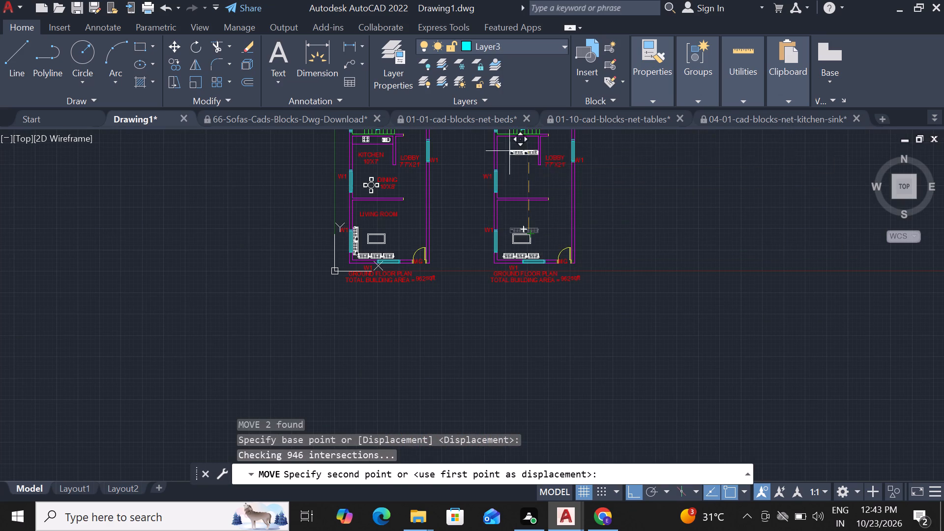
{"action": "scroll", "coordinate": [507, 154], "scroll_direction": "up", "scroll_amount": 1}
{"action": "scroll", "coordinate": [517, 190], "scroll_direction": "down", "scroll_amount": 2}
{"action": "scroll", "coordinate": [506, 170], "scroll_direction": "up", "scroll_amount": 2}
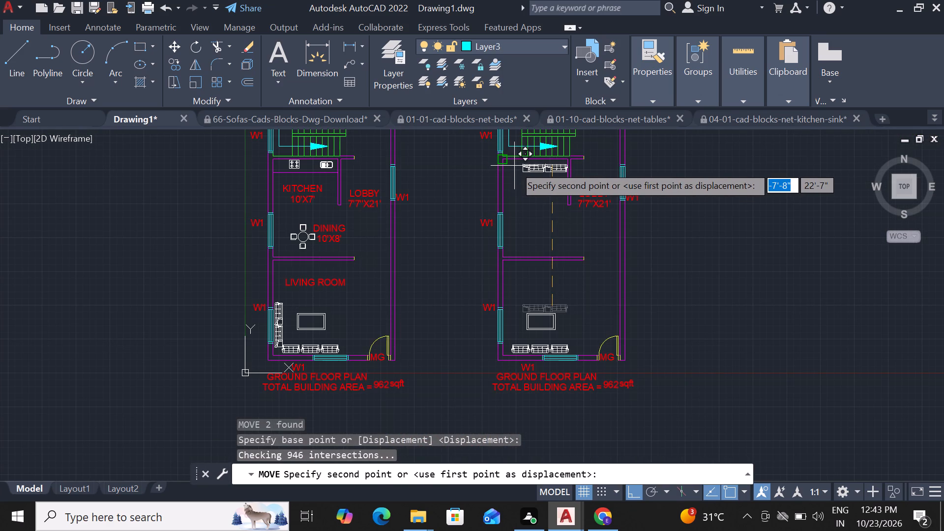
{"action": "left_click", "coordinate": [514, 166]}
Move the two sofas about 6' horizontally to the right, into the room below the copied plan's staircase.
{"action": "scroll", "coordinate": [506, 165], "scroll_direction": "up", "scroll_amount": 3}
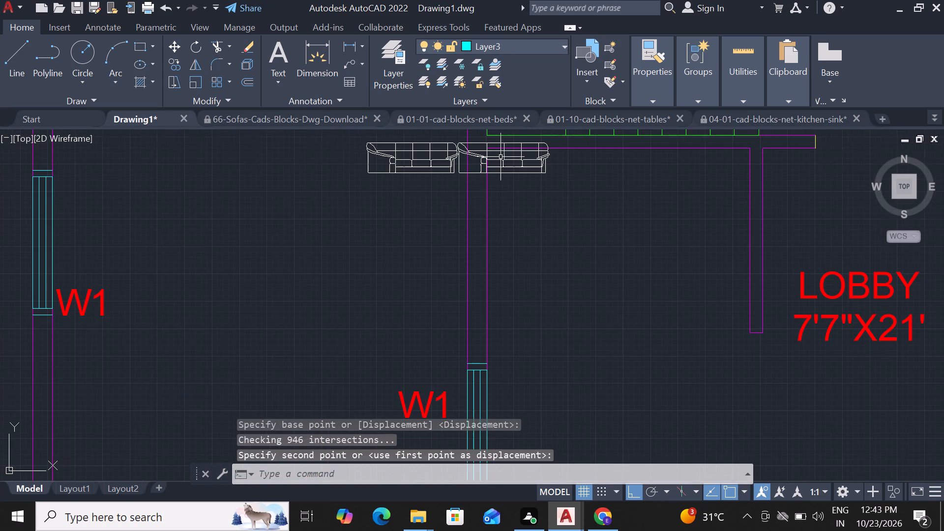
{"action": "left_click", "coordinate": [501, 157]}
{"action": "left_click", "coordinate": [494, 158]}
{"action": "left_click", "coordinate": [507, 161]}
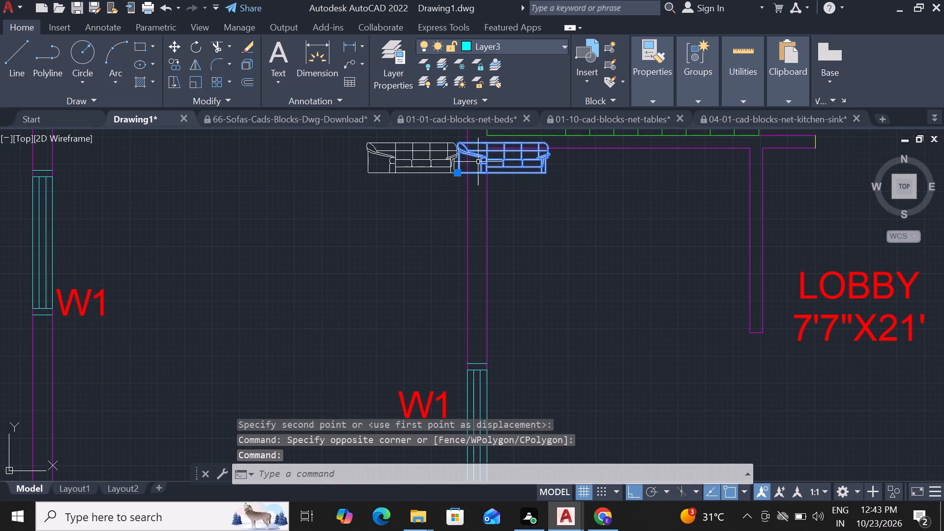
{"action": "left_click", "coordinate": [421, 162]}
{"action": "left_click", "coordinate": [410, 167]}
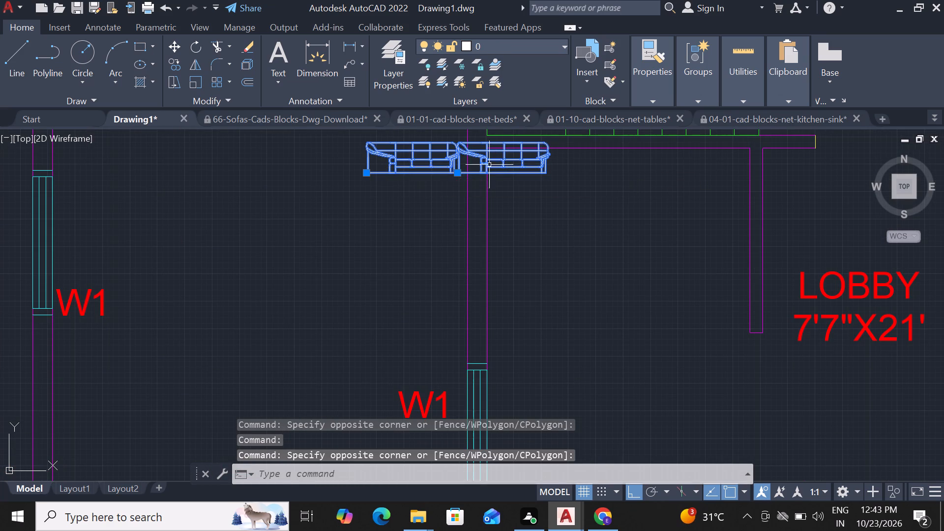
{"action": "type", "text": "m"}
{"action": "key", "text": "space"}
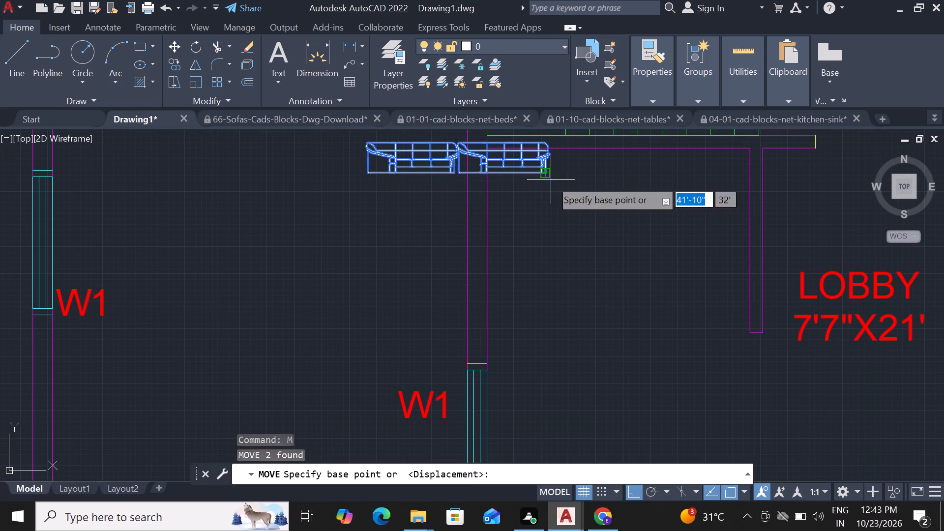
{"action": "left_click", "coordinate": [539, 171]}
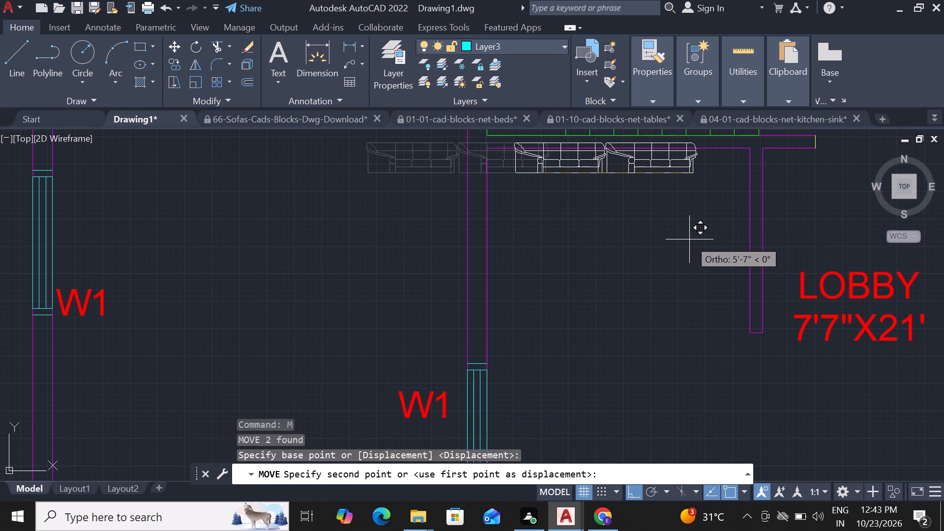
{"action": "left_click", "coordinate": [704, 239]}
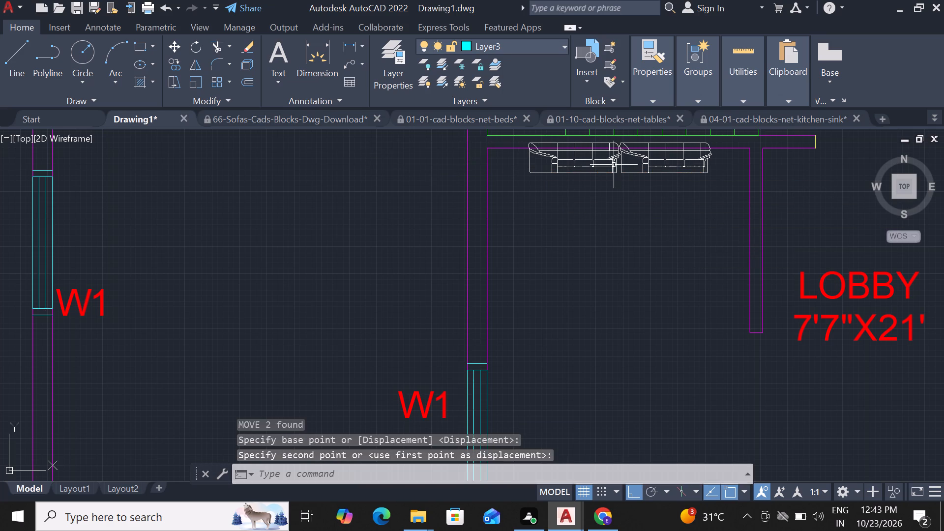
Move the two sofas about 1' straight down, clear of the wall below the copied plan's staircase.
{"action": "left_click", "coordinate": [613, 164]}
{"action": "left_click", "coordinate": [647, 162]}
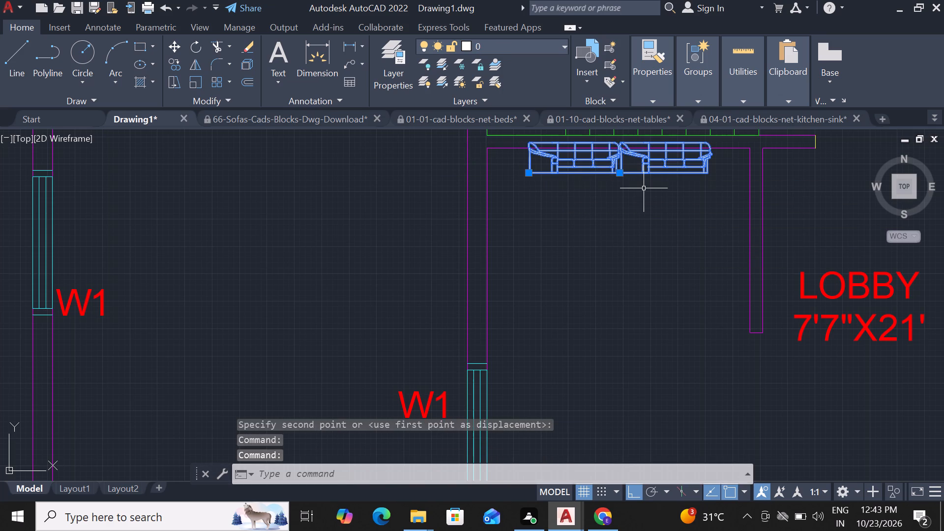
{"action": "type", "text": "m"}
{"action": "key", "text": "space"}
{"action": "left_click", "coordinate": [627, 177]}
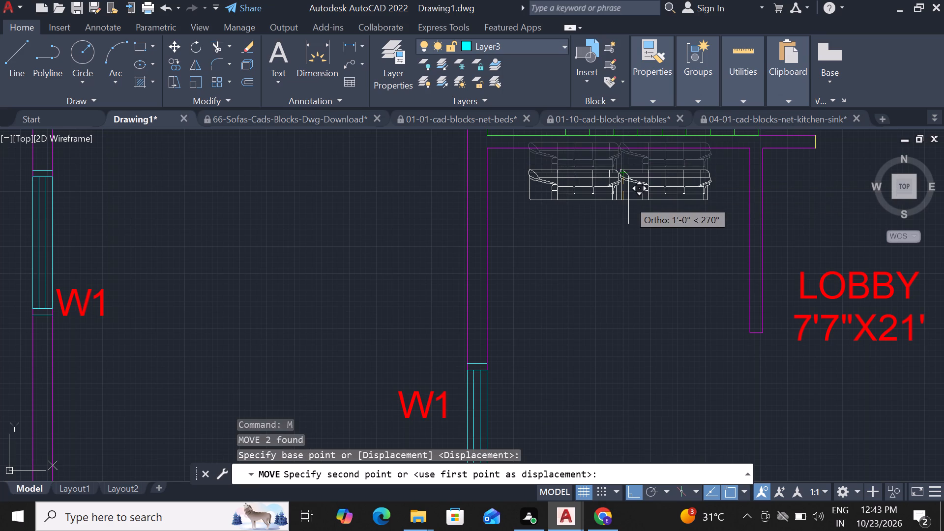
{"action": "left_click", "coordinate": [628, 200]}
Erase the three remaining sofas and the coffee table from the copied plan's living room.
{"action": "scroll", "coordinate": [658, 185], "scroll_direction": "down", "scroll_amount": 4}
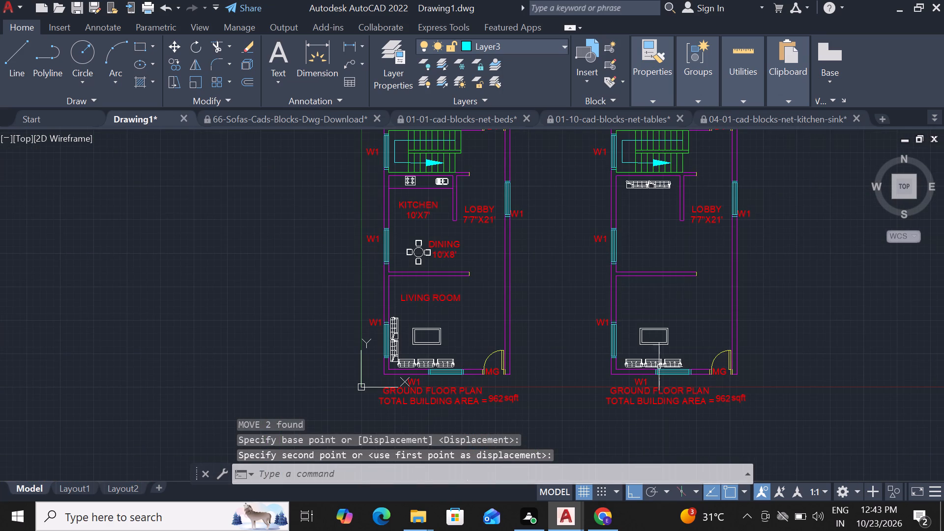
{"action": "scroll", "coordinate": [658, 373], "scroll_direction": "up", "scroll_amount": 2}
{"action": "left_click", "coordinate": [684, 350]}
{"action": "left_click", "coordinate": [646, 355]}
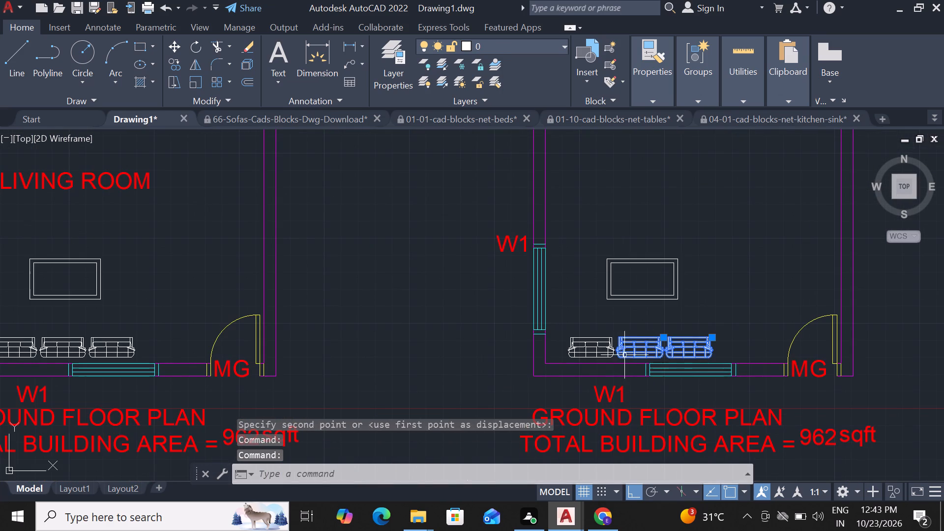
{"action": "left_click", "coordinate": [610, 355]}
{"action": "left_click", "coordinate": [614, 293]}
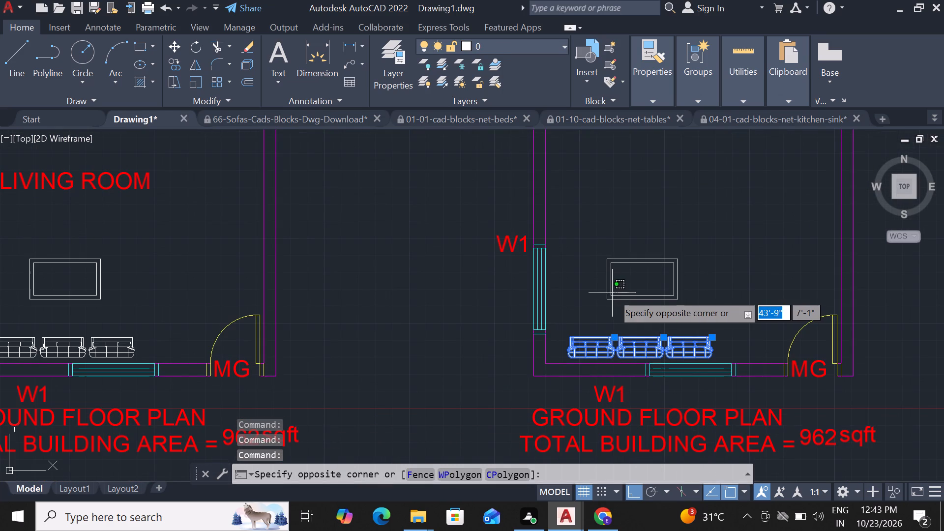
{"action": "left_click", "coordinate": [603, 297]}
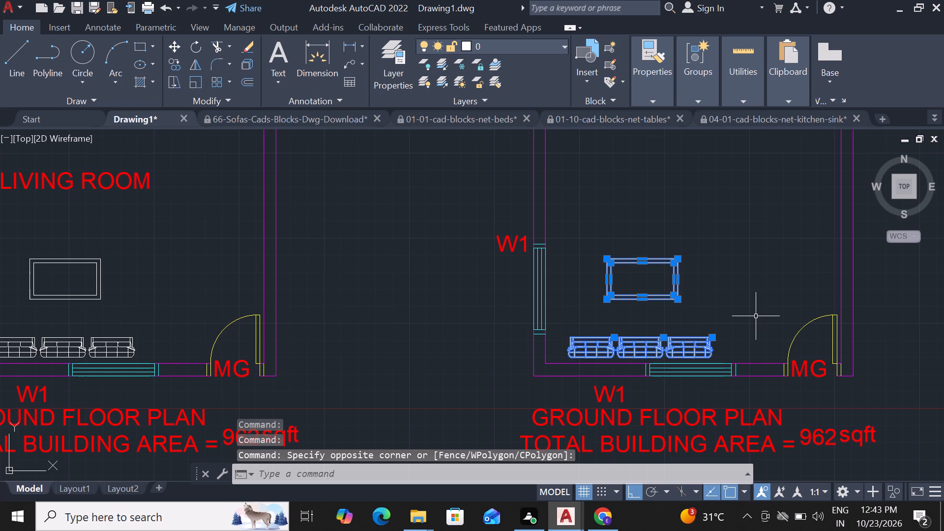
{"action": "key", "text": "Delete"}
Erase the yellow end line closing the partition wall above the copied living room.
{"action": "scroll", "coordinate": [756, 316], "scroll_direction": "down", "scroll_amount": 3}
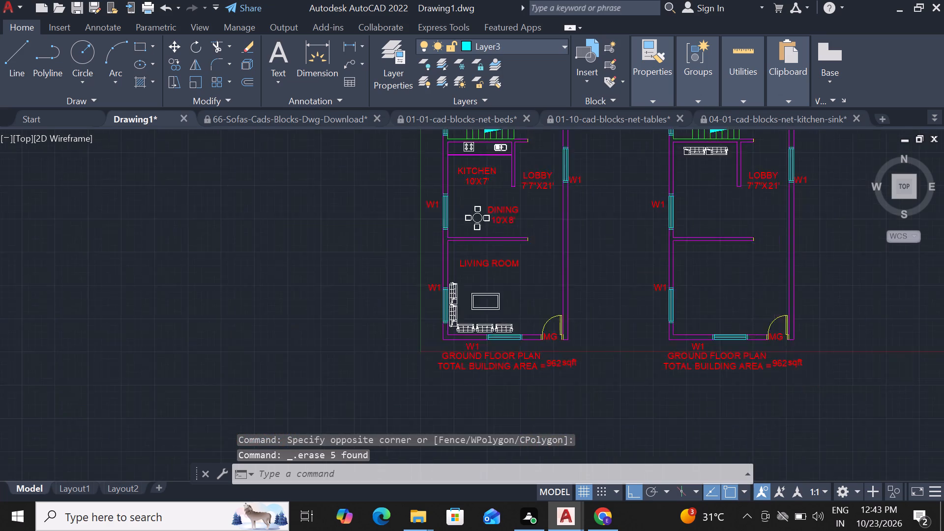
{"action": "scroll", "coordinate": [780, 266], "scroll_direction": "up", "scroll_amount": 3}
{"action": "scroll", "coordinate": [715, 267], "scroll_direction": "up", "scroll_amount": 2}
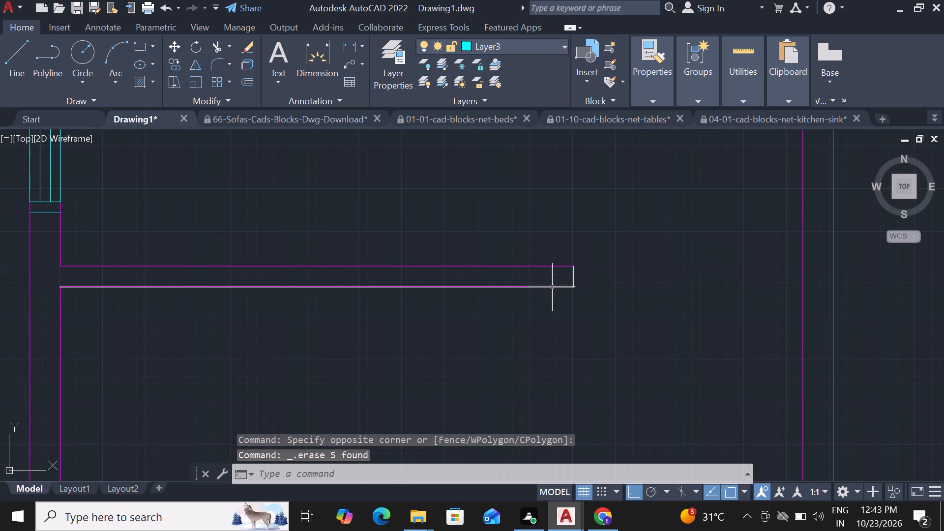
{"action": "left_click", "coordinate": [573, 284]}
{"action": "key", "text": "Delete"}
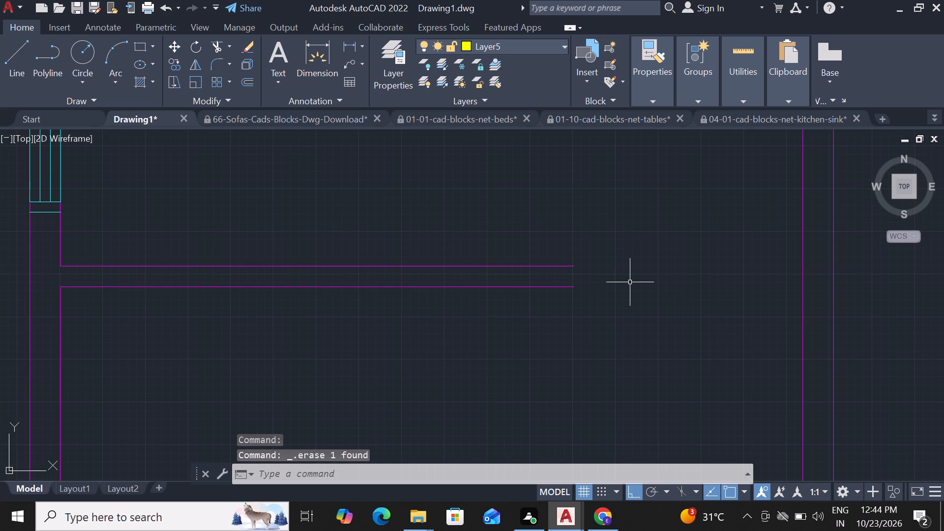
Extend both lines of the partition wall above the copied living room to the right outer wall.
{"action": "type", "text": "ex"}
{"action": "key", "text": "space"}
{"action": "left_click", "coordinate": [567, 289]}
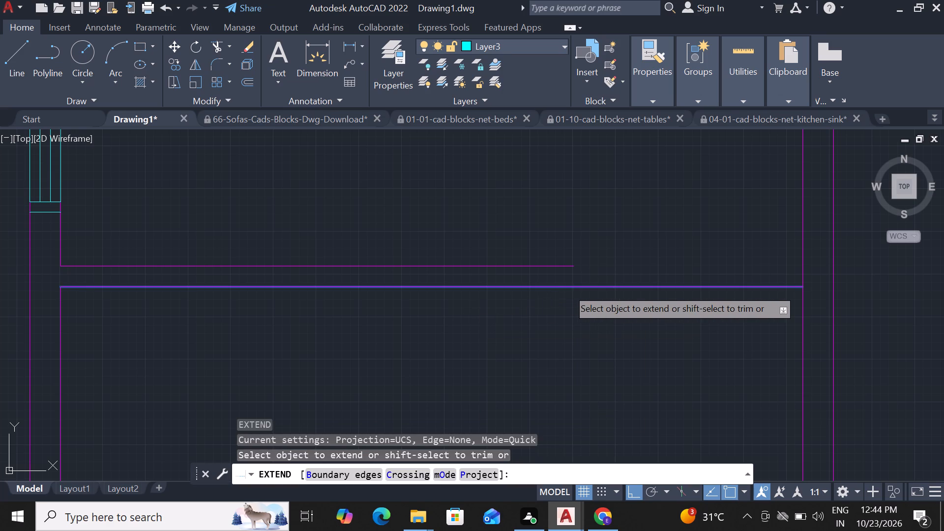
{"action": "left_click", "coordinate": [554, 266]}
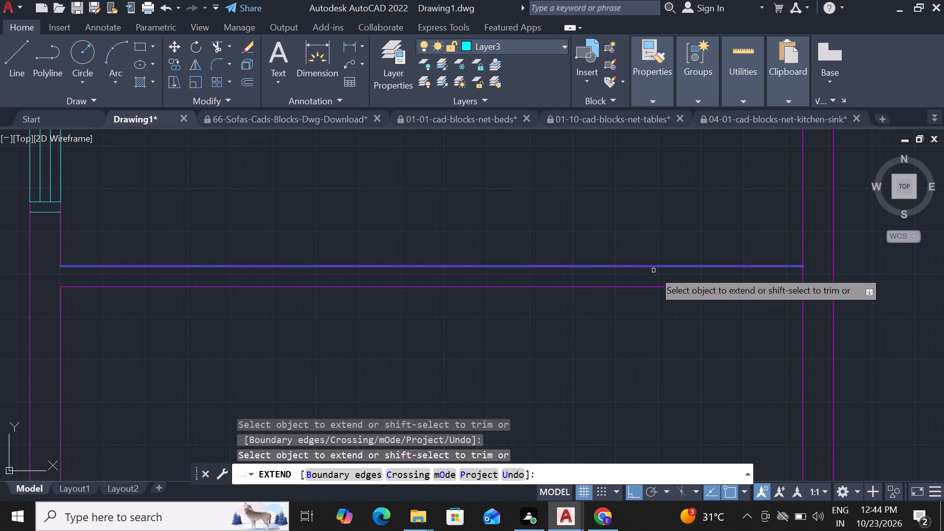
{"action": "key", "text": "Escape"}
Trim the outer wall's inner line between the extended partition lines to open the wall junction.
{"action": "type", "text": "tr"}
{"action": "key", "text": "space"}
{"action": "key", "text": "space"}
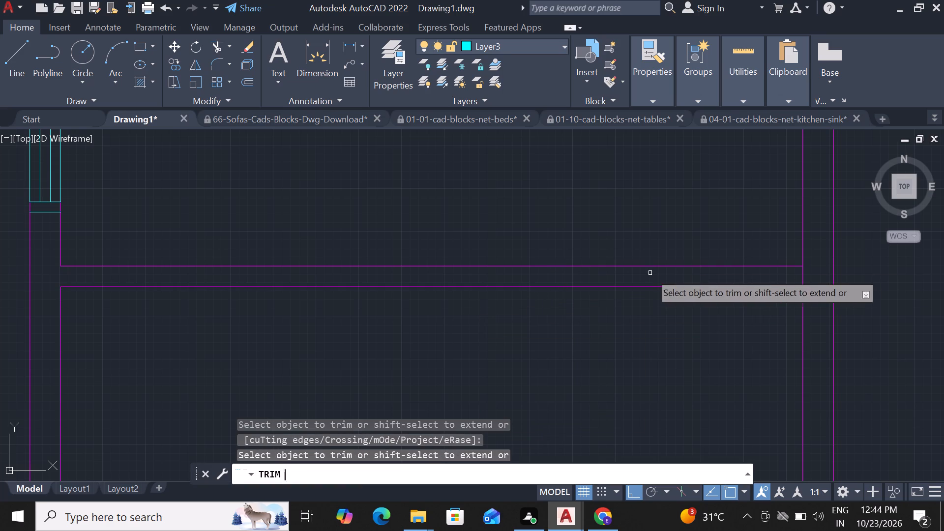
{"action": "left_click", "coordinate": [808, 279]}
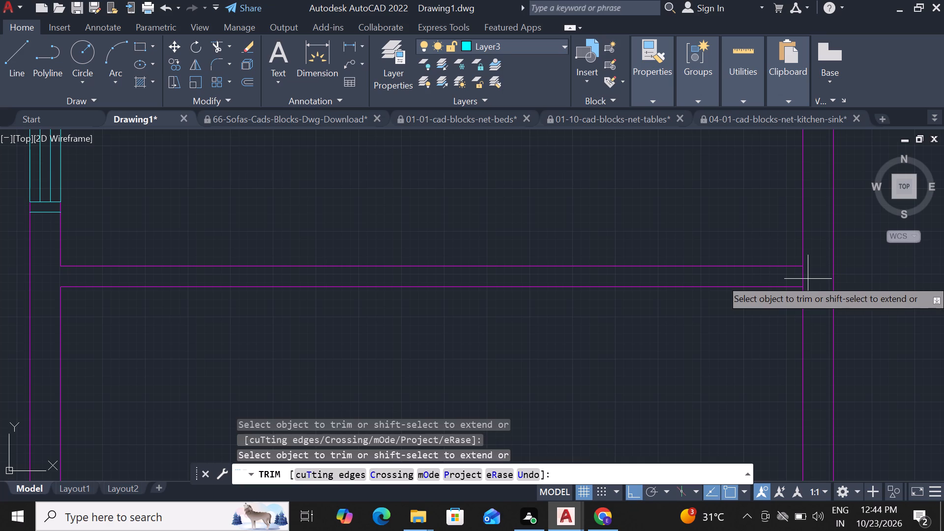
{"action": "left_click", "coordinate": [785, 279]}
{"action": "scroll", "coordinate": [785, 279], "scroll_direction": "down", "scroll_amount": 2}
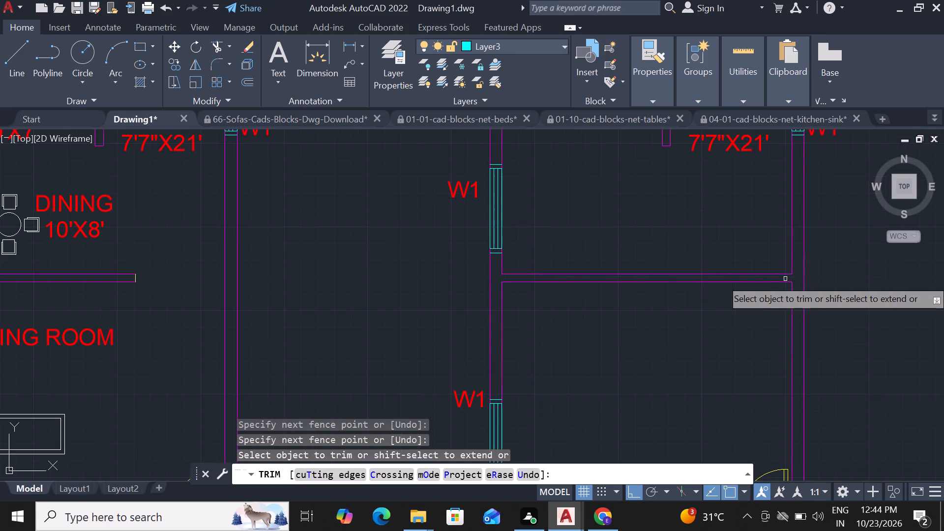
{"action": "key", "text": "Escape"}
Extend both lines of the vertical partition beside the copied lobby down to the horizontal partition wall.
{"action": "type", "text": "ex"}
{"action": "key", "text": "space"}
{"action": "key", "text": "space"}
{"action": "left_click", "coordinate": [660, 145]}
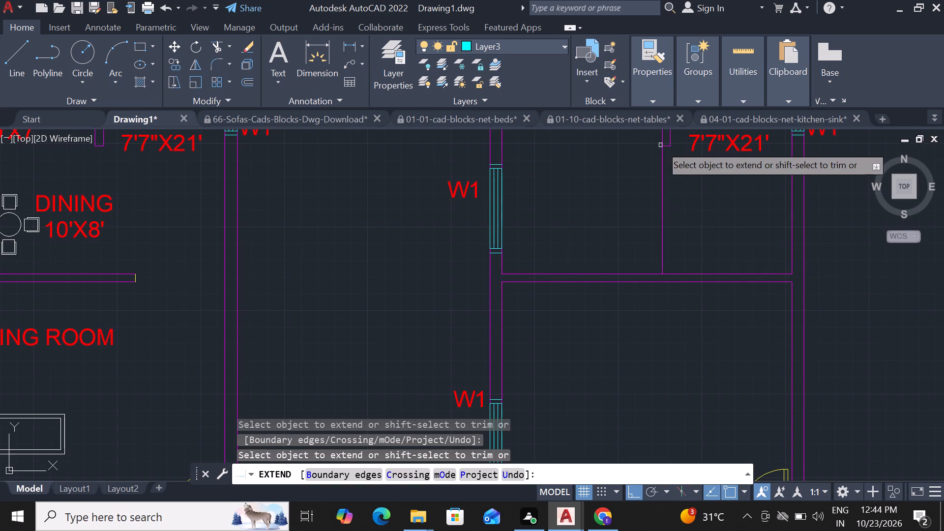
{"action": "left_click", "coordinate": [669, 143]}
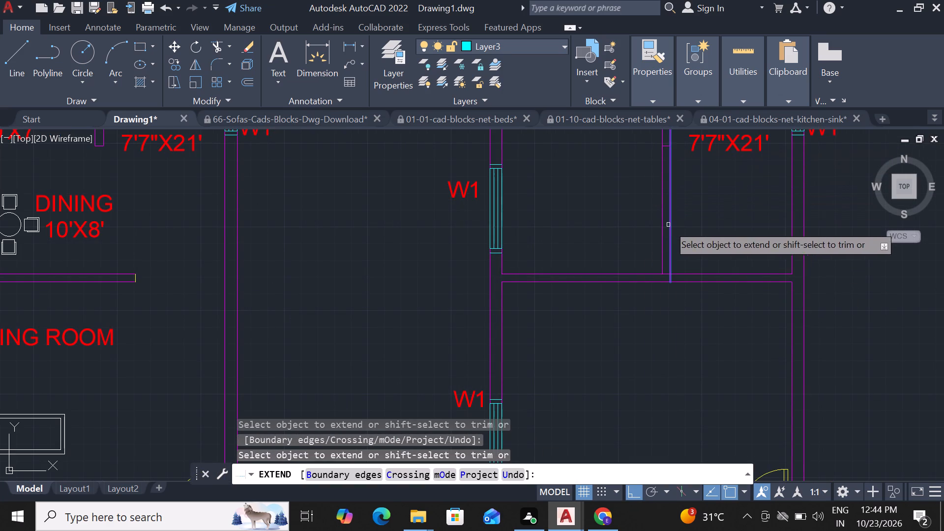
{"action": "key", "text": "Escape"}
Trim the horizontal wall line inside the new partition junction and the vertical partition's old end line.
{"action": "type", "text": "tr"}
{"action": "key", "text": "space"}
{"action": "key", "text": "space"}
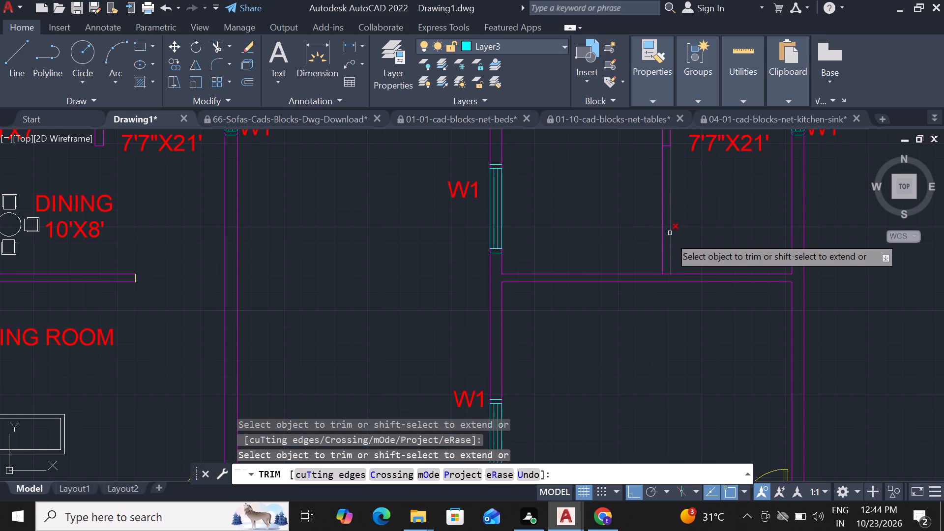
{"action": "left_click", "coordinate": [667, 272]}
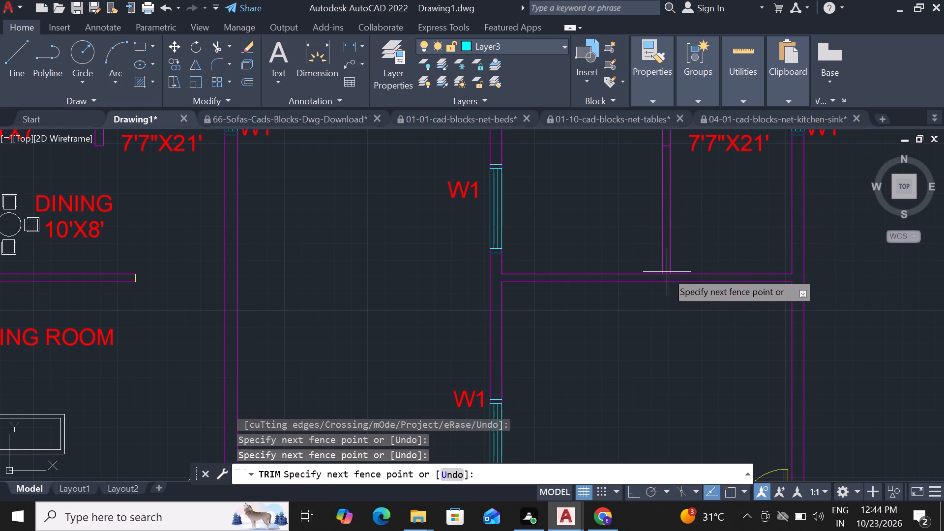
{"action": "left_click", "coordinate": [667, 279]}
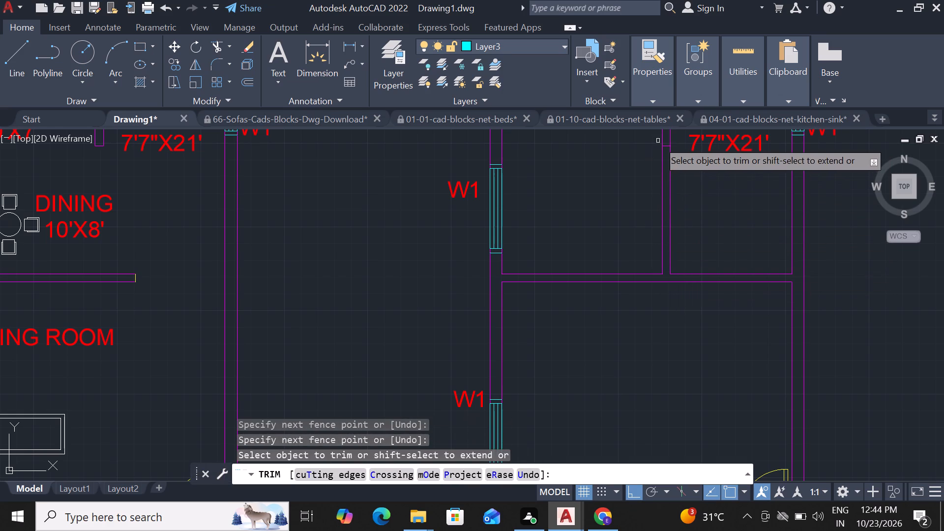
{"action": "left_click", "coordinate": [667, 147]}
{"action": "scroll", "coordinate": [689, 201], "scroll_direction": "down", "scroll_amount": 3}
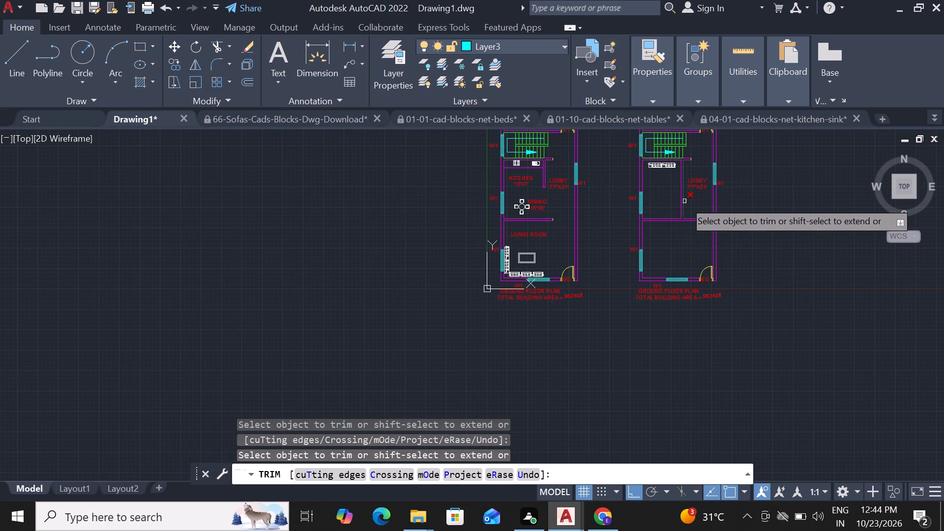
{"action": "key", "text": "Escape"}
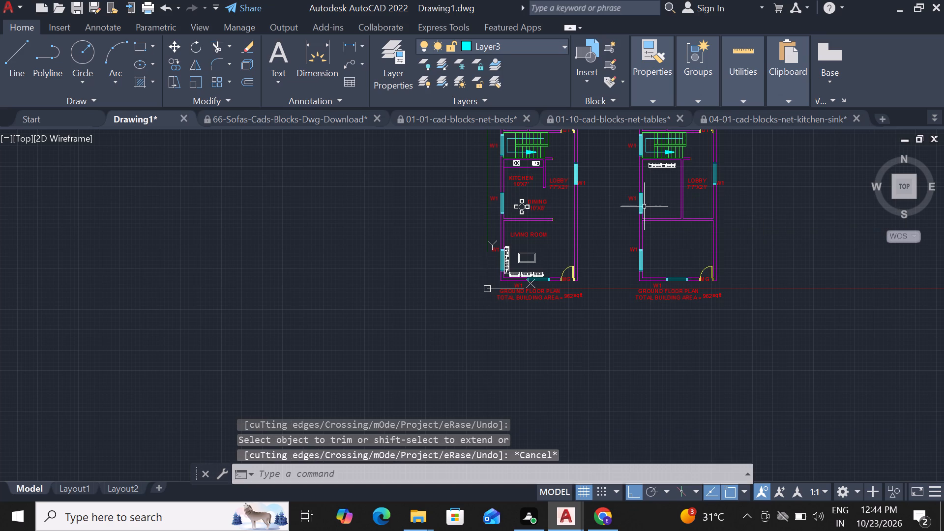
Make Layer5 current and draw a 6" line across the copied living room's upper wall where it meets the right outer wall.
{"action": "scroll", "coordinate": [740, 217], "scroll_direction": "up", "scroll_amount": 2}
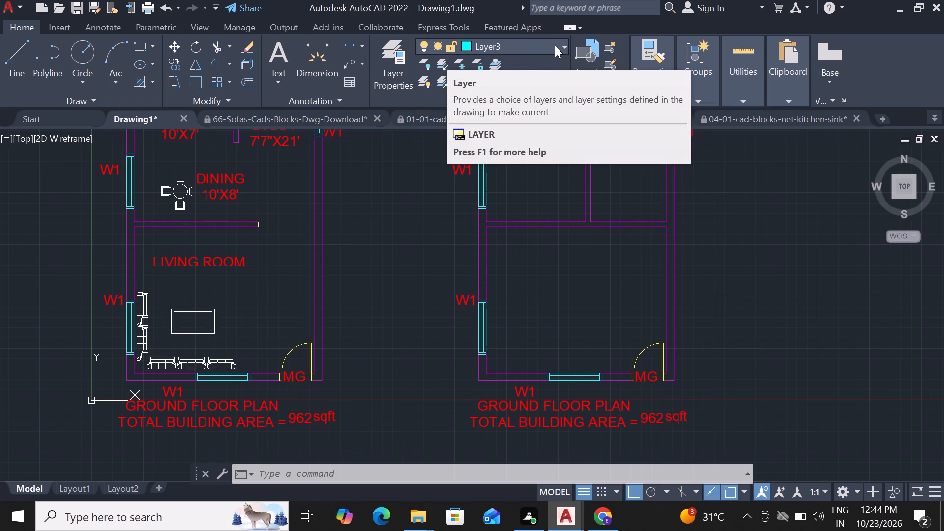
{"action": "left_click", "coordinate": [555, 45]}
{"action": "left_click", "coordinate": [498, 154]}
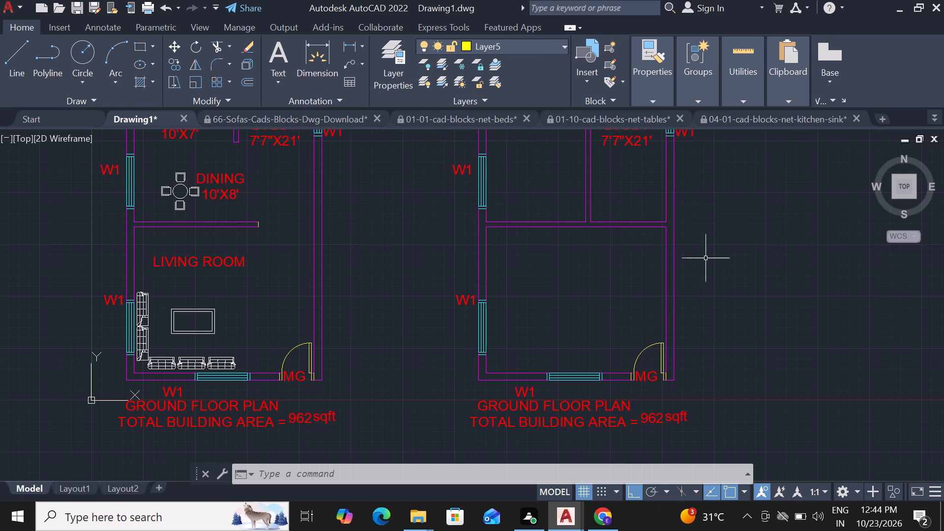
{"action": "scroll", "coordinate": [686, 227], "scroll_direction": "up", "scroll_amount": 2}
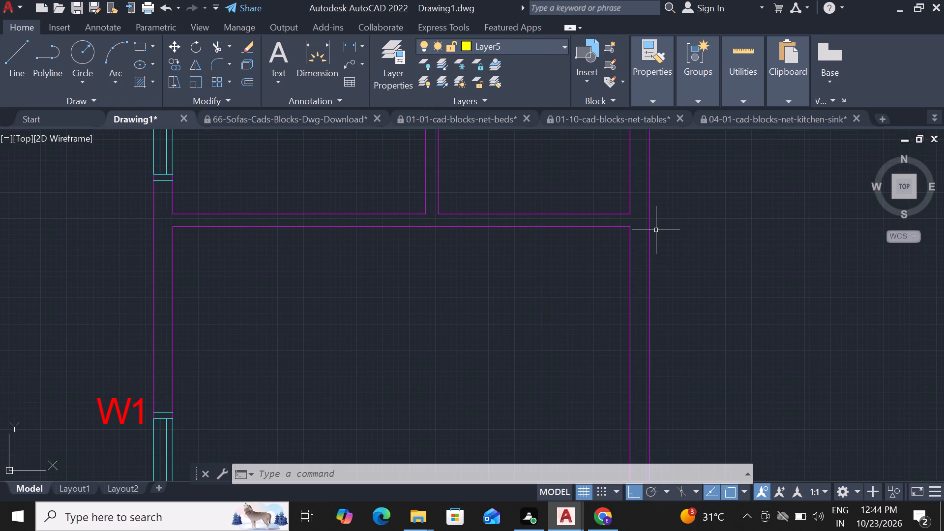
{"action": "type", "text": "l"}
{"action": "key", "text": "space"}
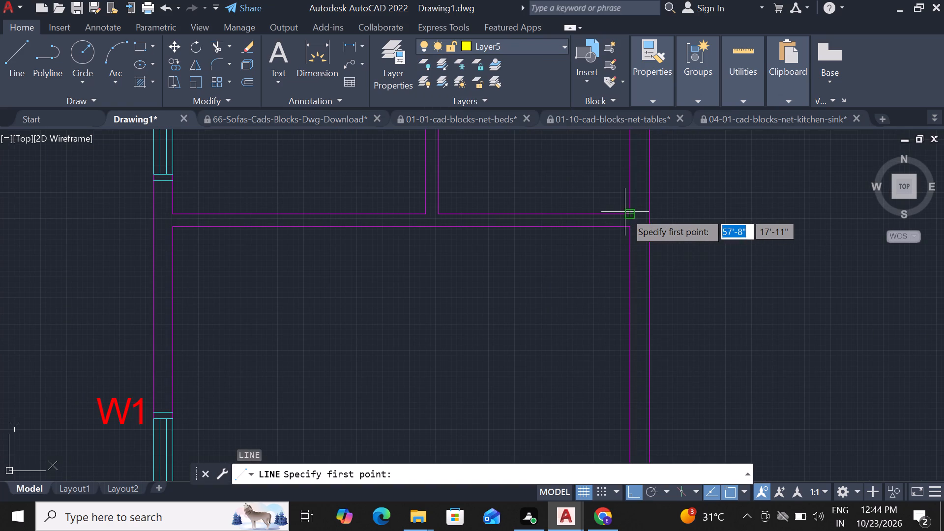
{"action": "left_click", "coordinate": [627, 212]}
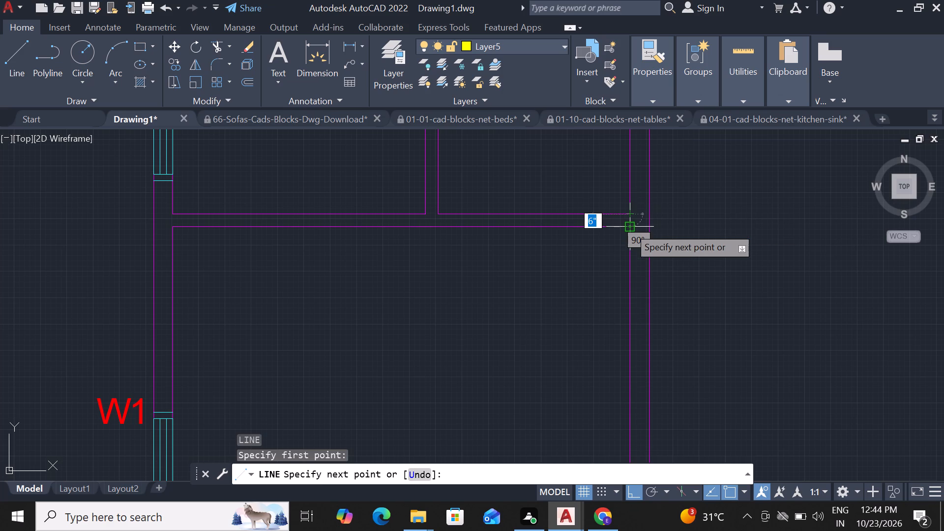
{"action": "left_click", "coordinate": [628, 231]}
{"action": "key", "text": "Escape"}
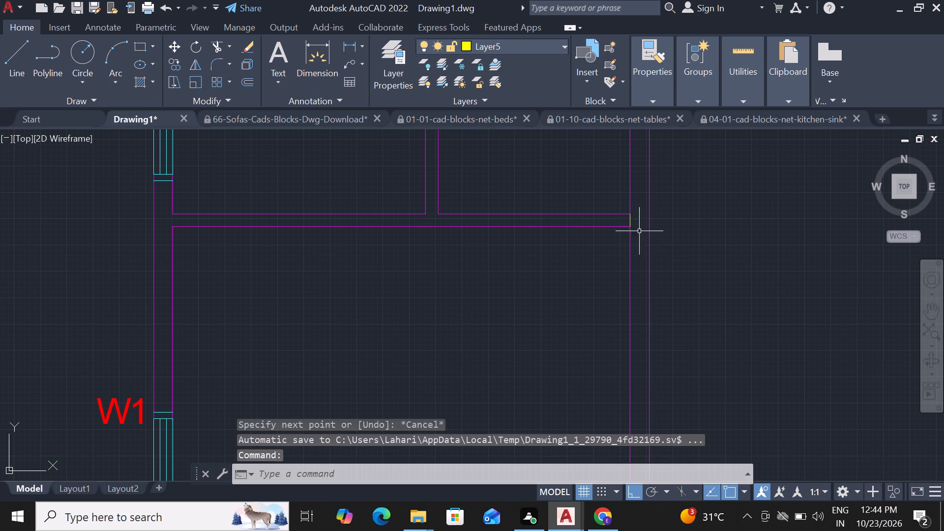
Offset the short line at the right outer wall 3" into the horizontal partition to form the door's hinge-side jamb.
{"action": "scroll", "coordinate": [608, 225], "scroll_direction": "up", "scroll_amount": 2}
{"action": "left_click", "coordinate": [660, 216]}
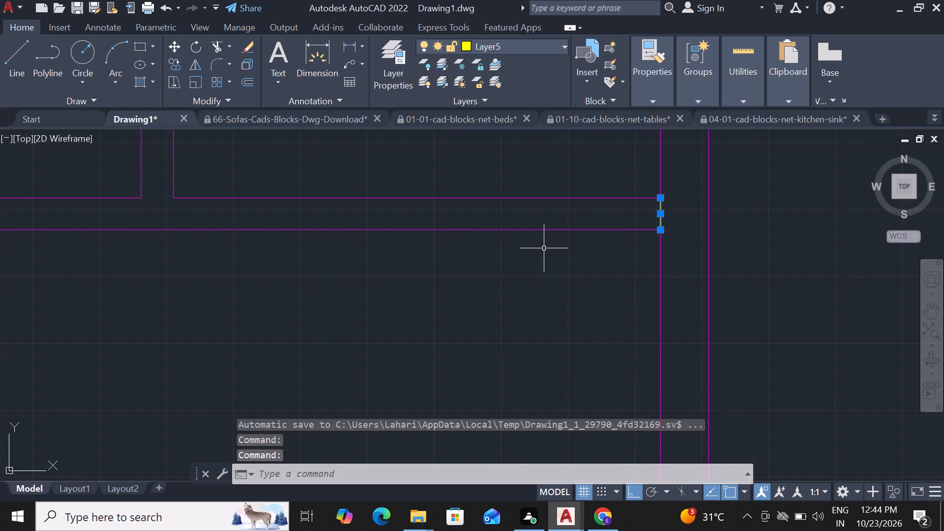
{"action": "type", "text": "of"}
{"action": "key", "text": "space"}
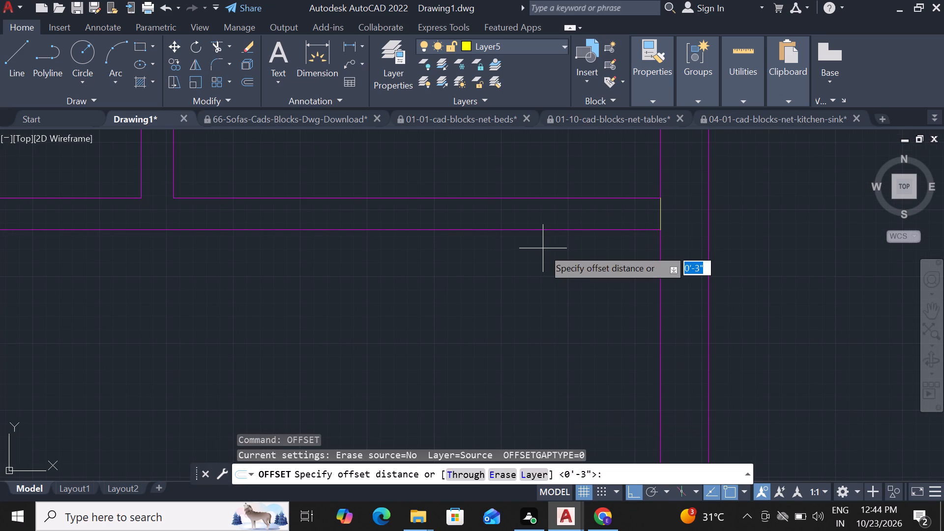
{"action": "key", "text": "3"}
{"action": "key", "text": "shift+quotedbl"}
{"action": "key", "text": "Return"}
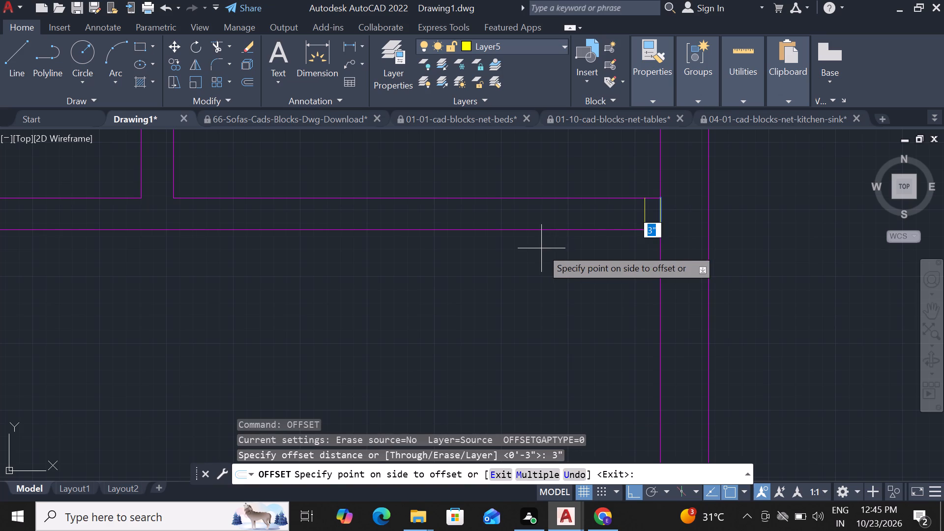
{"action": "left_click", "coordinate": [541, 248]}
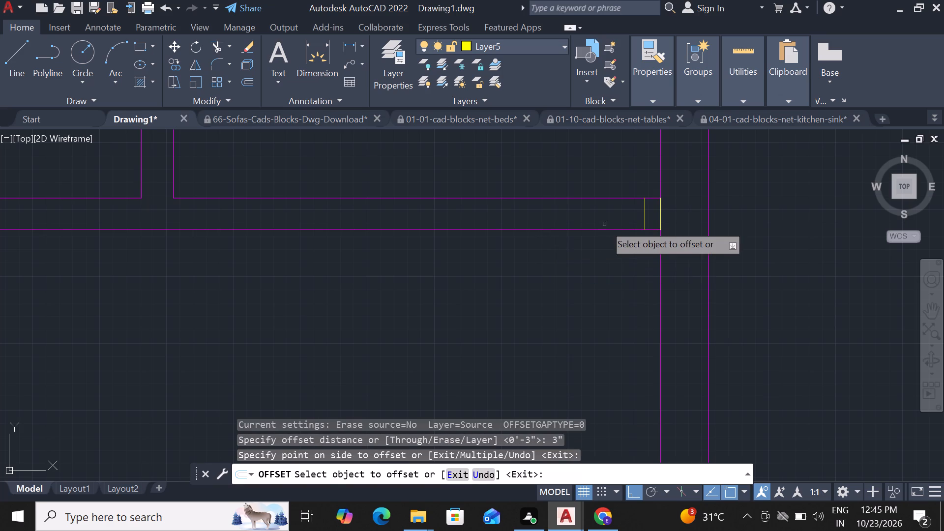
{"action": "key", "text": "Escape"}
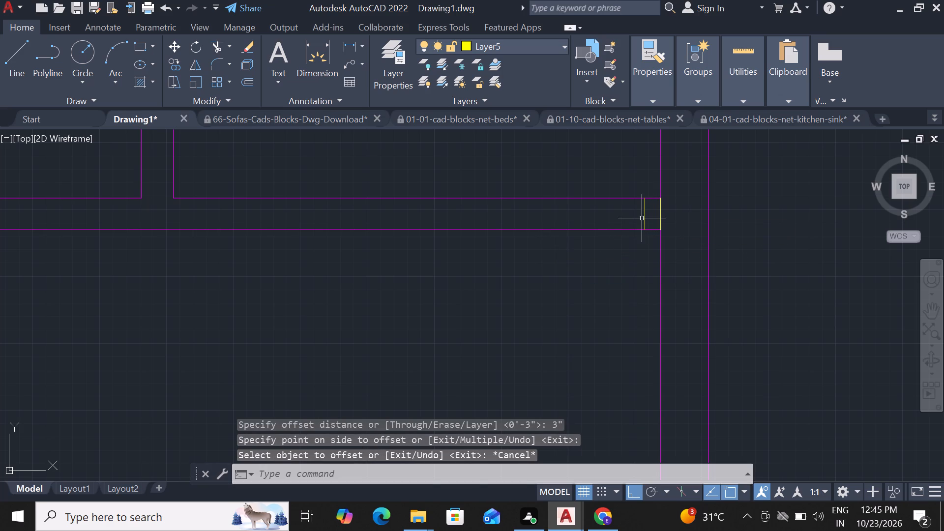
Offset the inner jamb line 3' along the horizontal partition for the door opening, and that line 3" further for the opposite jamb.
{"action": "left_click", "coordinate": [642, 218]}
{"action": "left_click", "coordinate": [647, 218]}
{"action": "left_click", "coordinate": [644, 219]}
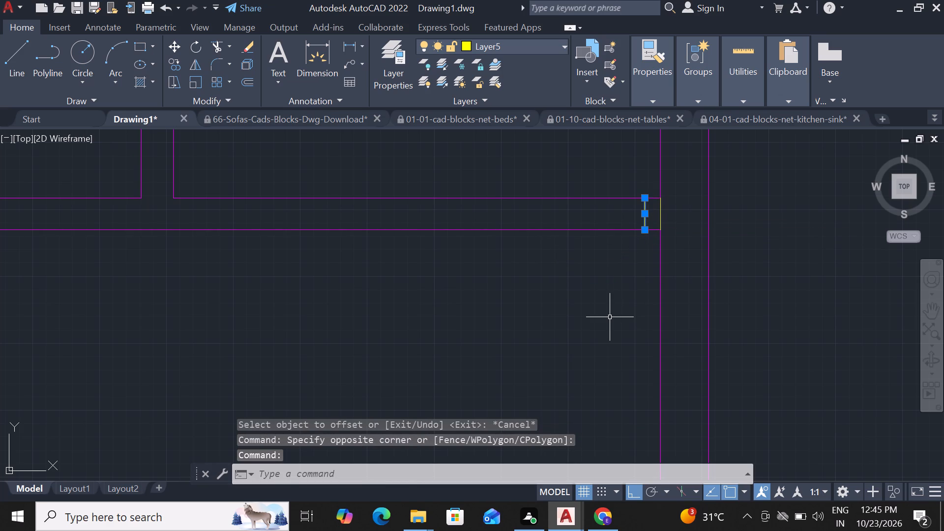
{"action": "type", "text": "of 3'"}
{"action": "key", "text": "Return"}
{"action": "left_click", "coordinate": [532, 316]}
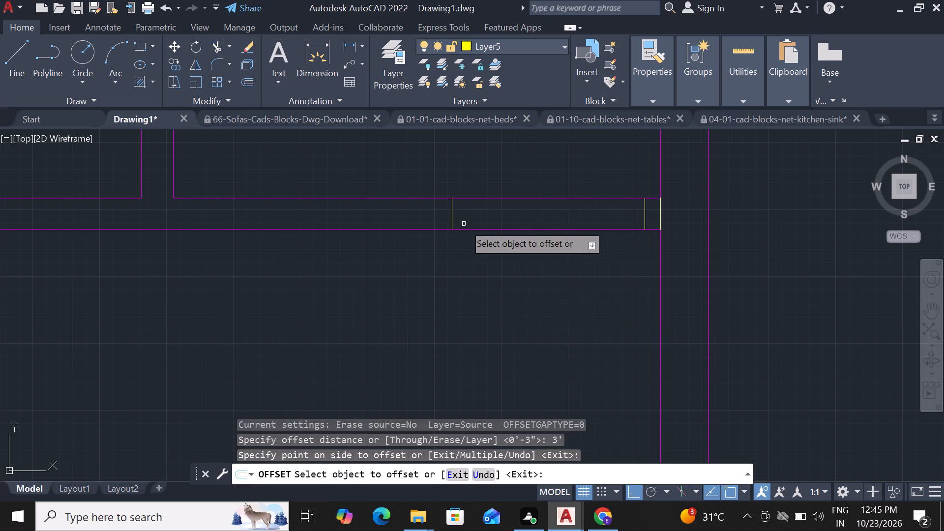
{"action": "key", "text": "Escape"}
{"action": "left_click", "coordinate": [453, 215]}
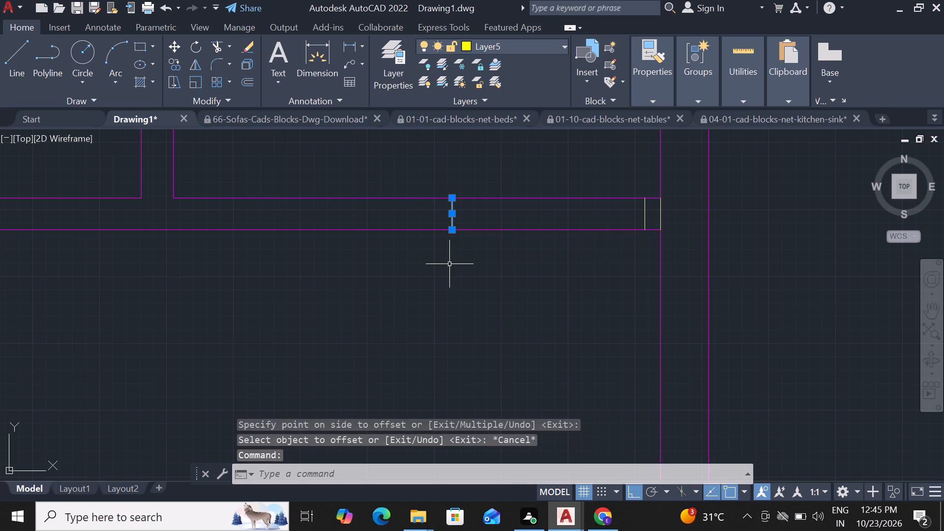
{"action": "type", "text": "of 3"}
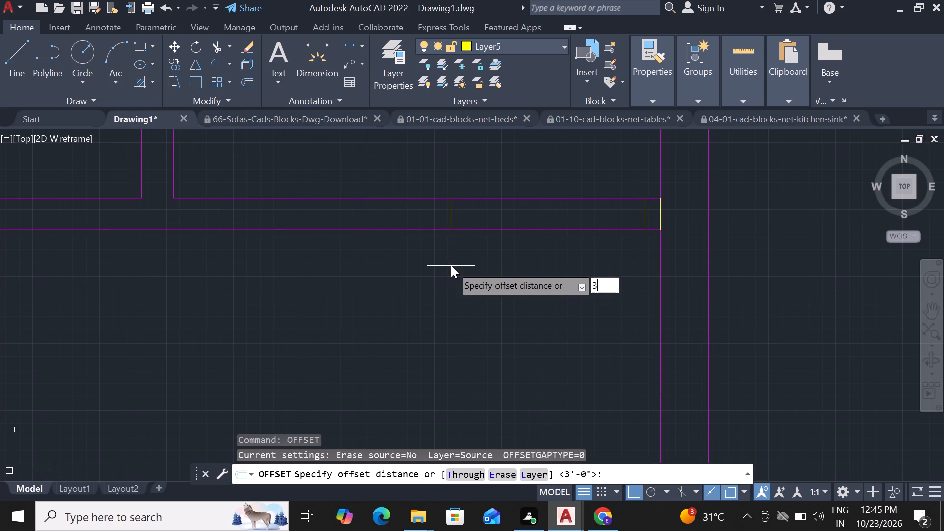
{"action": "key", "text": "shift+quotedbl"}
{"action": "key", "text": "Return"}
{"action": "left_click", "coordinate": [424, 267]}
{"action": "key", "text": "Escape"}
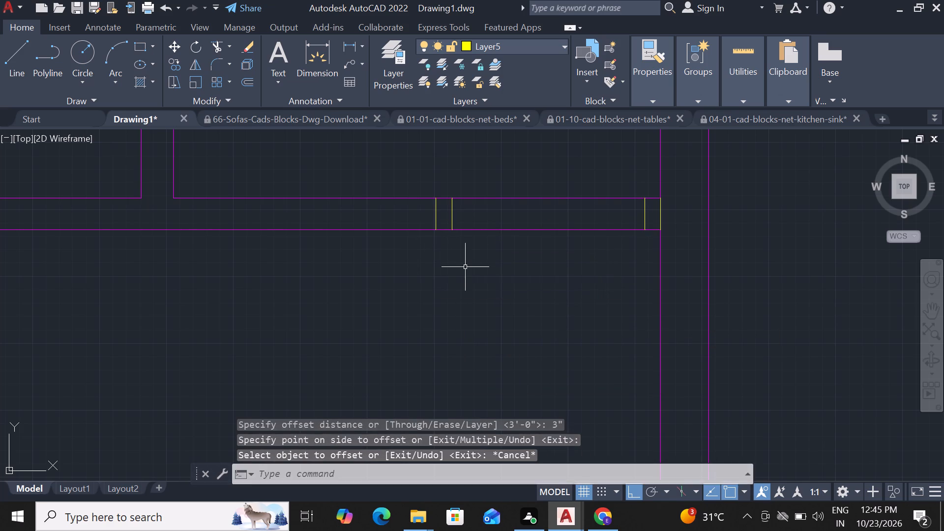
Trim both horizontal partition lines between the two jambs to clear the 3' door opening.
{"action": "type", "text": "tr"}
{"action": "key", "text": "space"}
{"action": "key", "text": "space"}
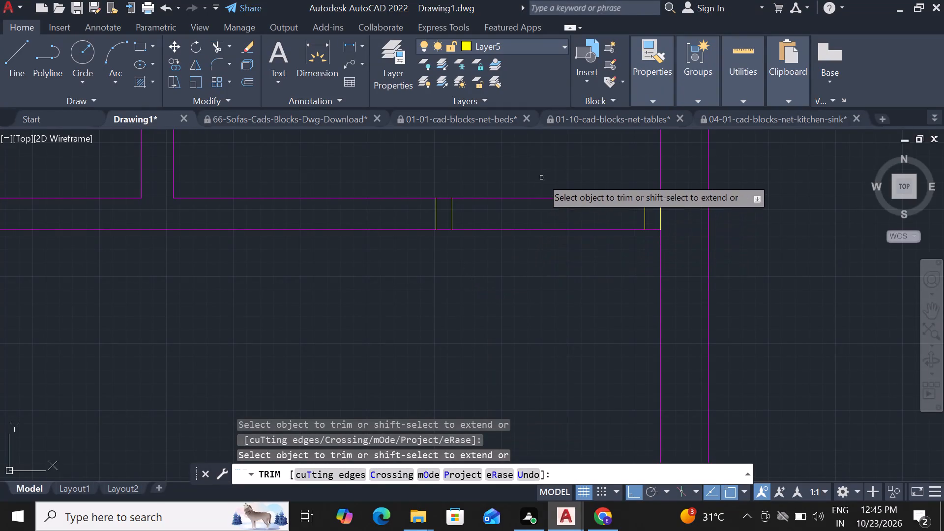
{"action": "left_click", "coordinate": [541, 177]}
{"action": "left_click", "coordinate": [546, 284]}
{"action": "key", "text": "Escape"}
Draw a 3" by 3' rectangular door leaf extending down from the lower inner corner of the jamb beside the outer wall.
{"action": "type", "text": "rec"}
{"action": "key", "text": "space"}
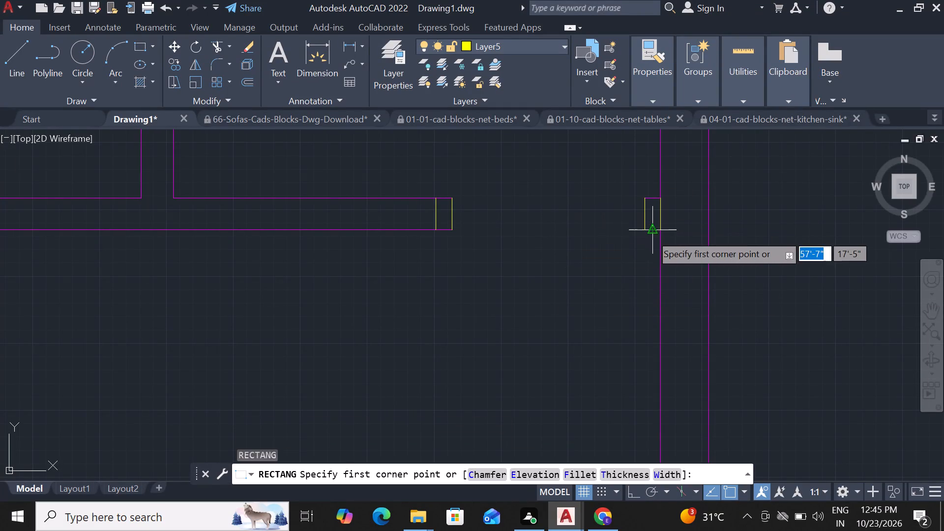
{"action": "left_click", "coordinate": [645, 228]}
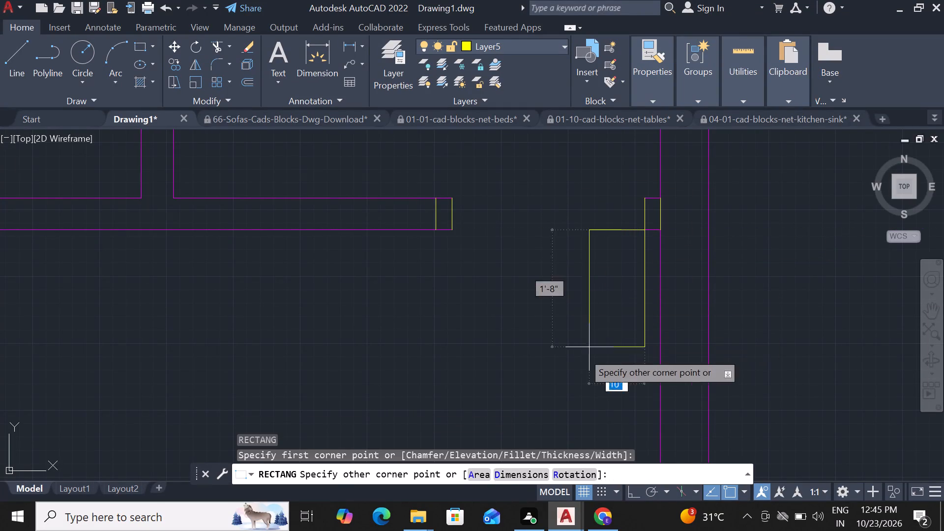
{"action": "type", "text": "d 3"}
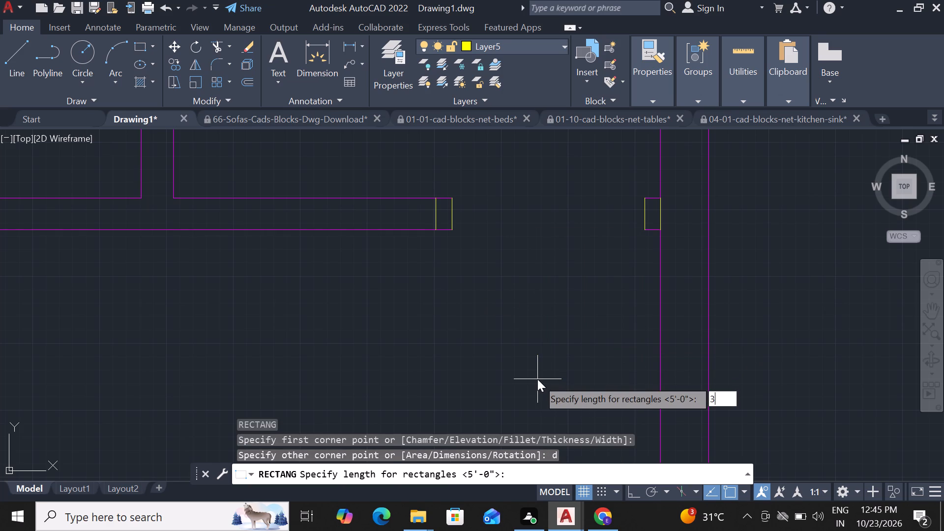
{"action": "key", "text": "shift+quotedbl"}
{"action": "key", "text": "Return"}
{"action": "type", "text": "3'"}
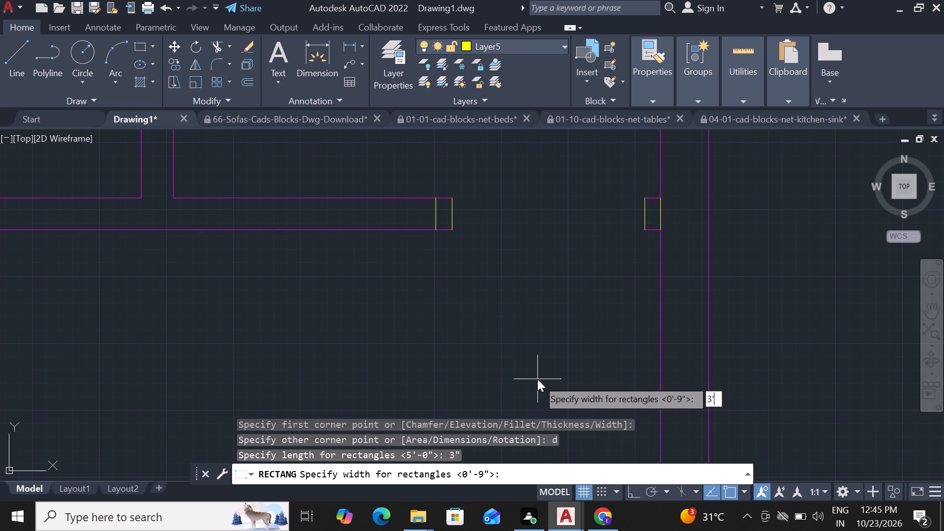
{"action": "key", "text": "Return"}
{"action": "left_click", "coordinate": [537, 379]}
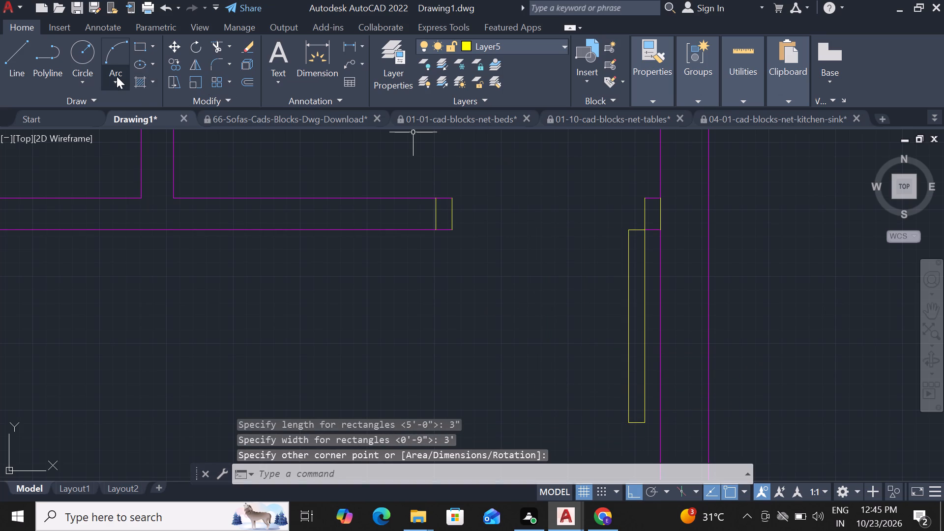
Draw a three-point door swing arc from the leaf's lower end to the lower corner of the opposite jamb.
{"action": "left_click", "coordinate": [117, 77]}
{"action": "left_click", "coordinate": [129, 101]}
{"action": "scroll", "coordinate": [458, 266], "scroll_direction": "down", "scroll_amount": 2}
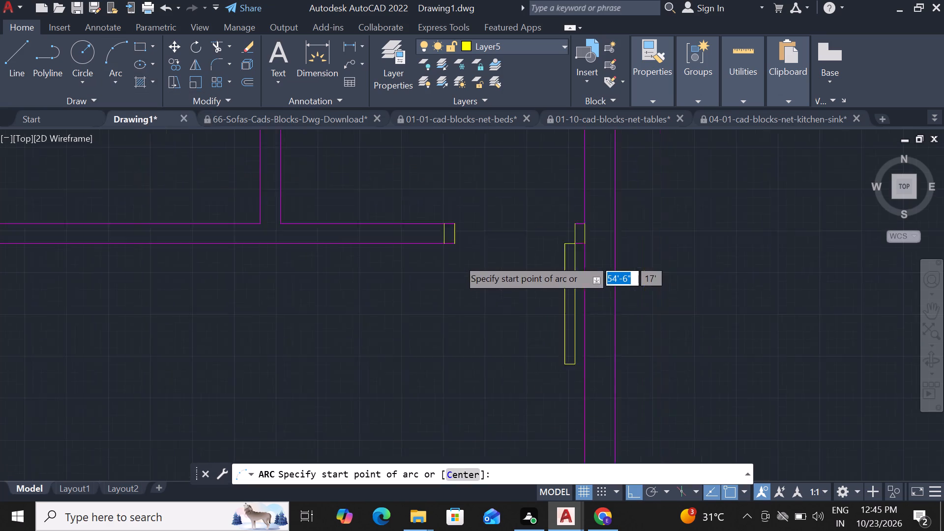
{"action": "scroll", "coordinate": [528, 292], "scroll_direction": "up", "scroll_amount": 2}
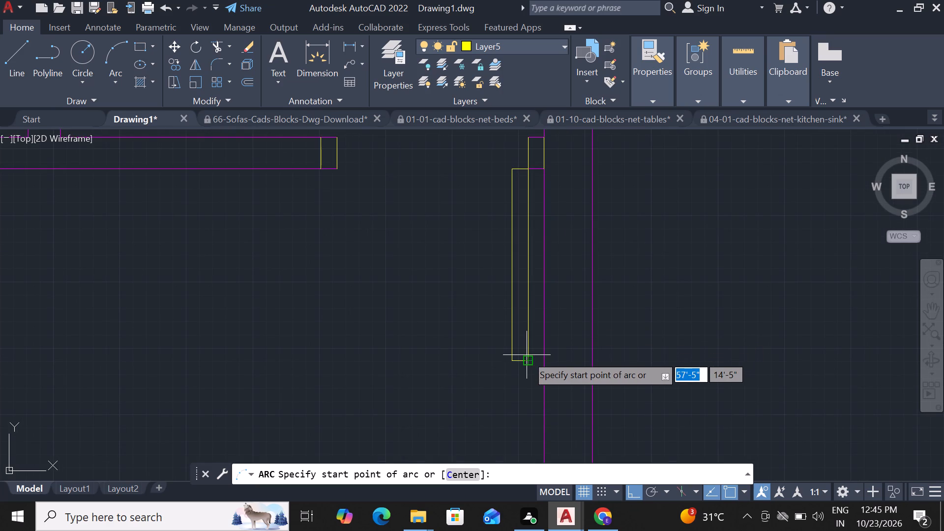
{"action": "left_click", "coordinate": [528, 359]}
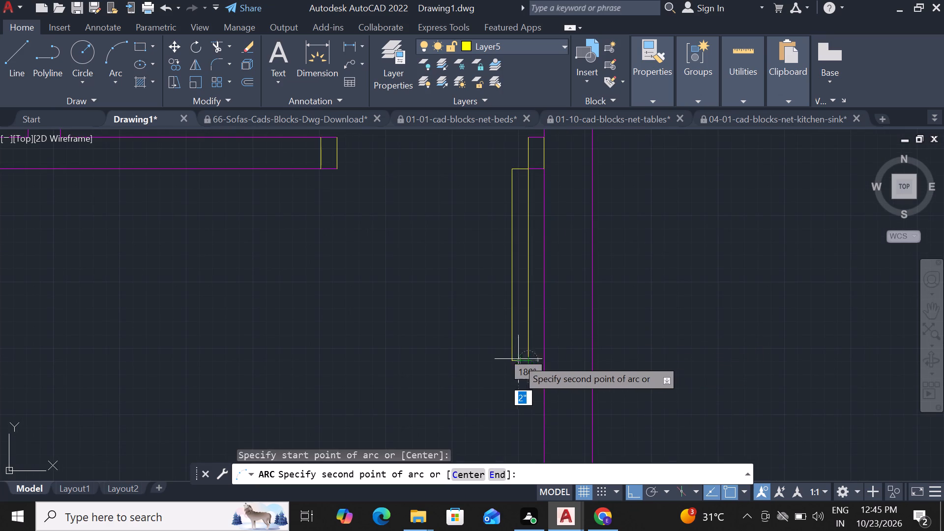
{"action": "left_click", "coordinate": [511, 363]}
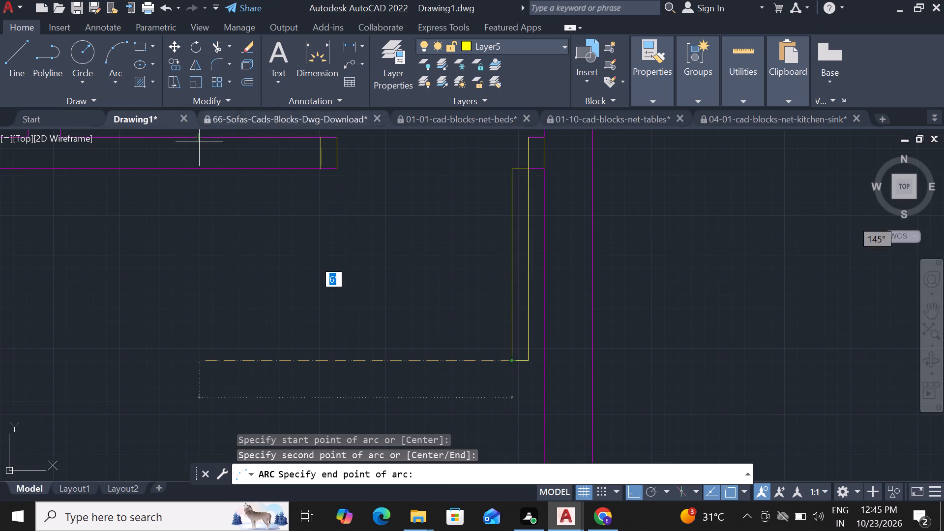
{"action": "left_click", "coordinate": [338, 169]}
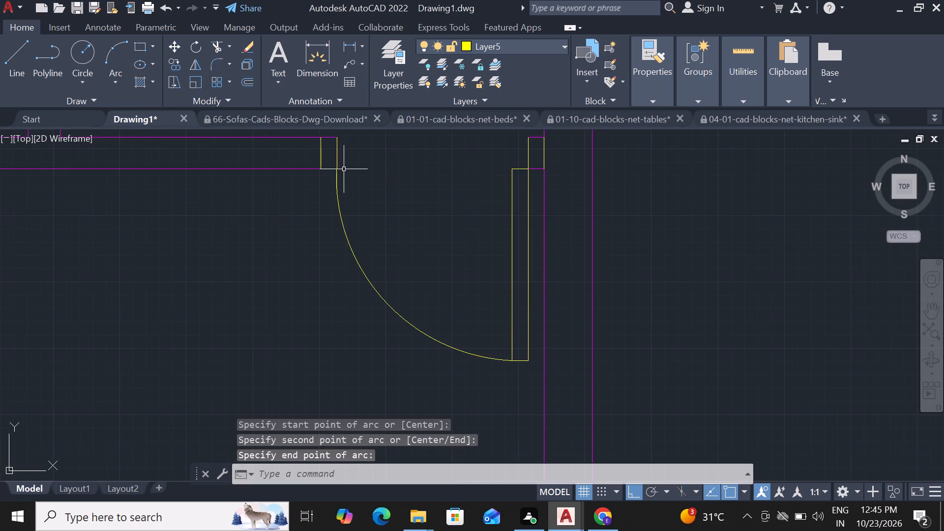
Draw a line across the lower end of the vertical partition beside the copied lobby, where it meets the horizontal wall.
{"action": "scroll", "coordinate": [351, 169], "scroll_direction": "down", "scroll_amount": 3}
{"action": "scroll", "coordinate": [477, 202], "scroll_direction": "down", "scroll_amount": 2}
{"action": "scroll", "coordinate": [431, 186], "scroll_direction": "down", "scroll_amount": 4}
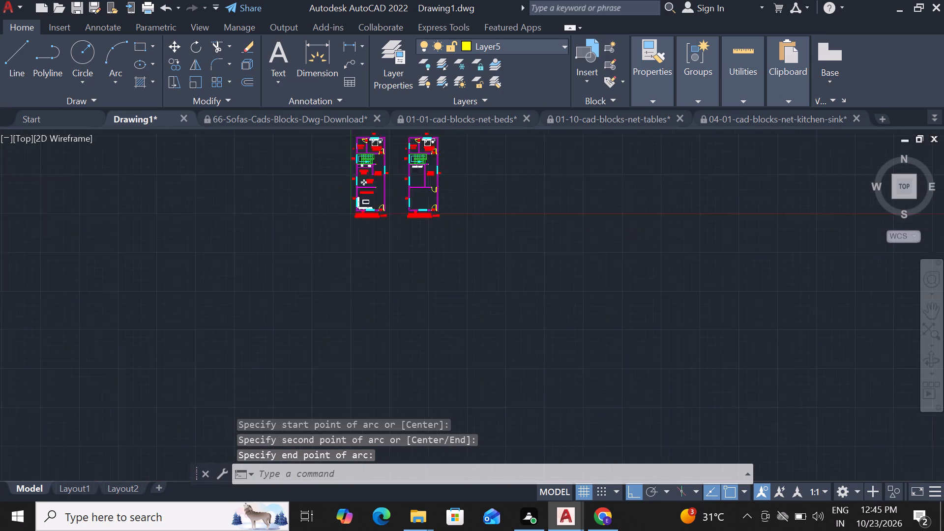
{"action": "scroll", "coordinate": [432, 157], "scroll_direction": "up", "scroll_amount": 4}
{"action": "key", "text": "Escape"}
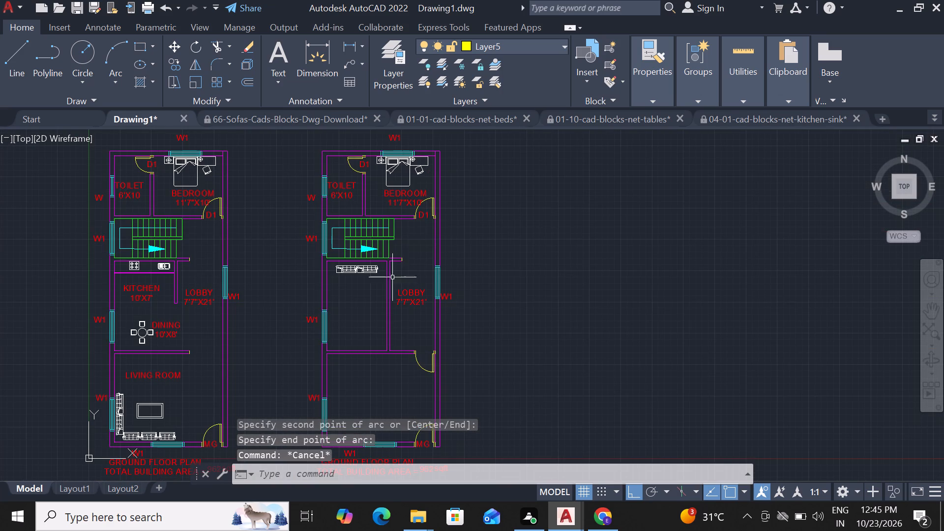
{"action": "scroll", "coordinate": [373, 340], "scroll_direction": "up", "scroll_amount": 3}
{"action": "key", "text": "l"}
{"action": "key", "text": "space"}
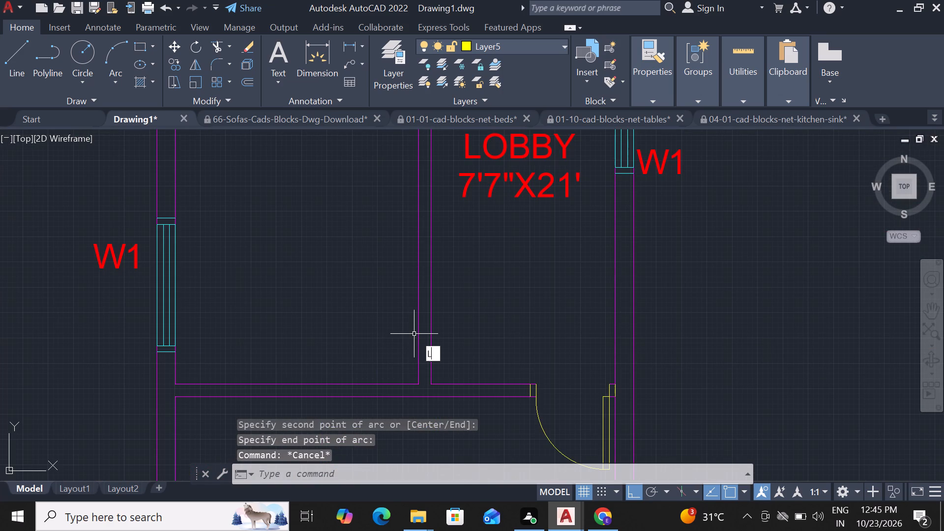
{"action": "left_click", "coordinate": [418, 386]}
{"action": "left_click", "coordinate": [426, 386]}
{"action": "key", "text": "space"}
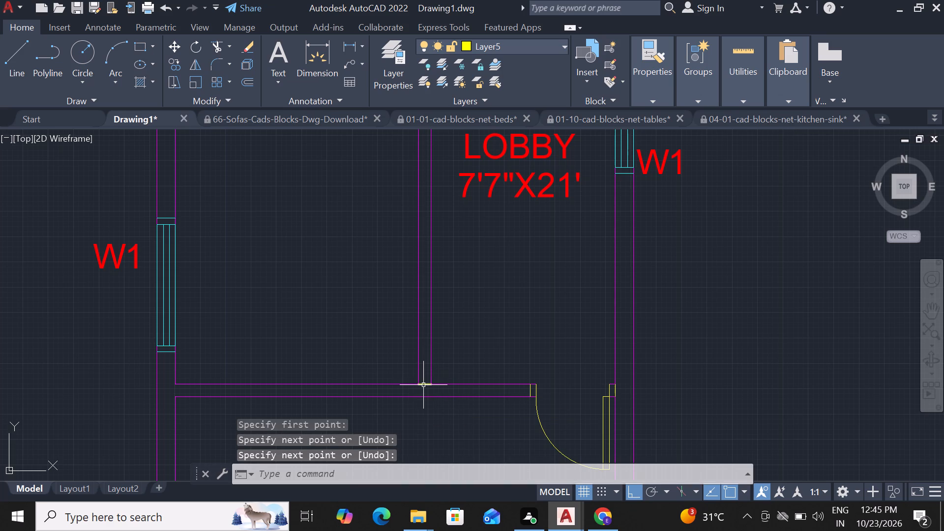
Offset the line across the vertical partition's lower end 3" upward to form the lower door jamb.
{"action": "left_click", "coordinate": [425, 384]}
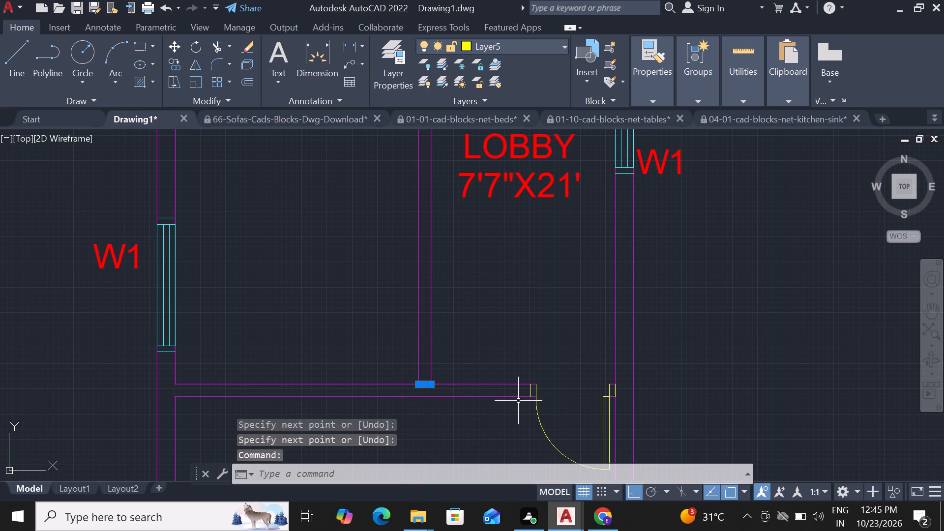
{"action": "type", "text": "of 3\""}
{"action": "key", "text": "Return"}
{"action": "left_click", "coordinate": [452, 285]}
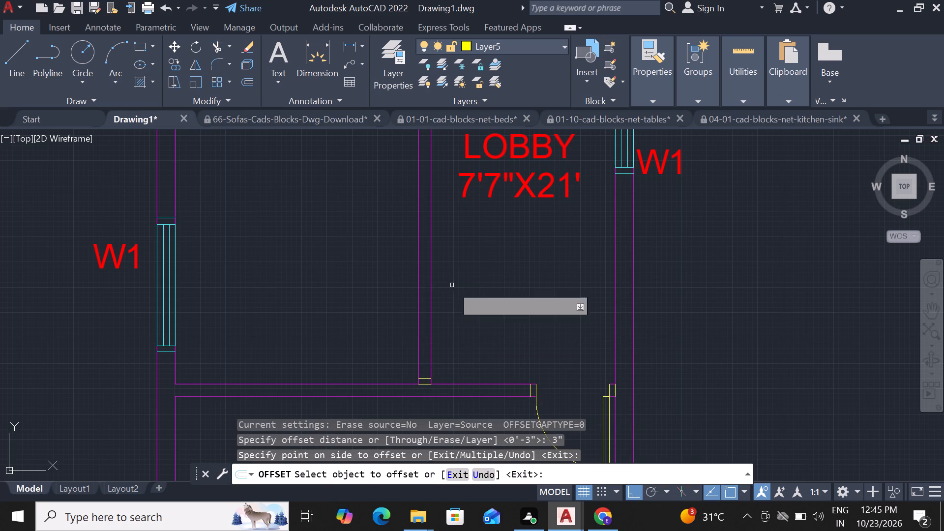
{"action": "scroll", "coordinate": [418, 383], "scroll_direction": "up", "scroll_amount": 2}
{"action": "key", "text": "Escape"}
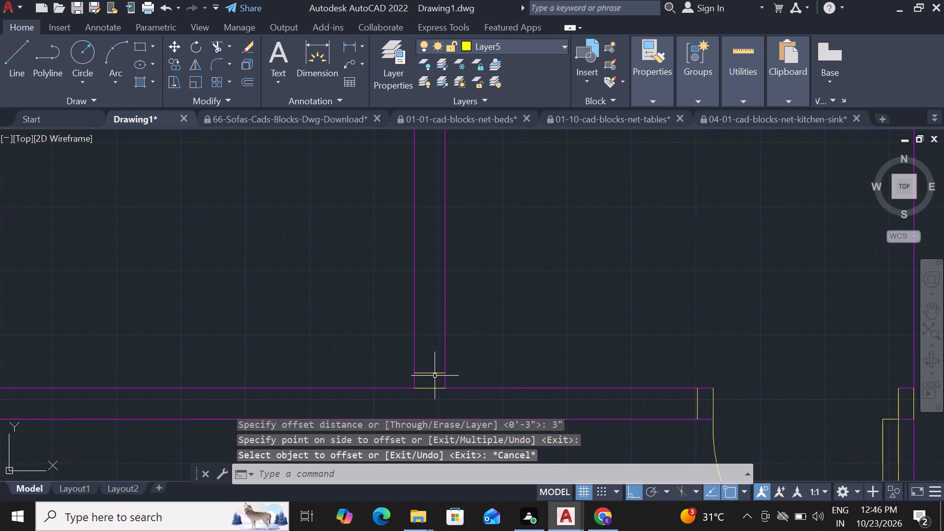
Offset the lower jamb's top line 3' up the vertical partition for the door opening, and that line 3" further for the upper jamb.
{"action": "left_click", "coordinate": [436, 375]}
{"action": "type", "text": "of 3'"}
{"action": "key", "text": "Return"}
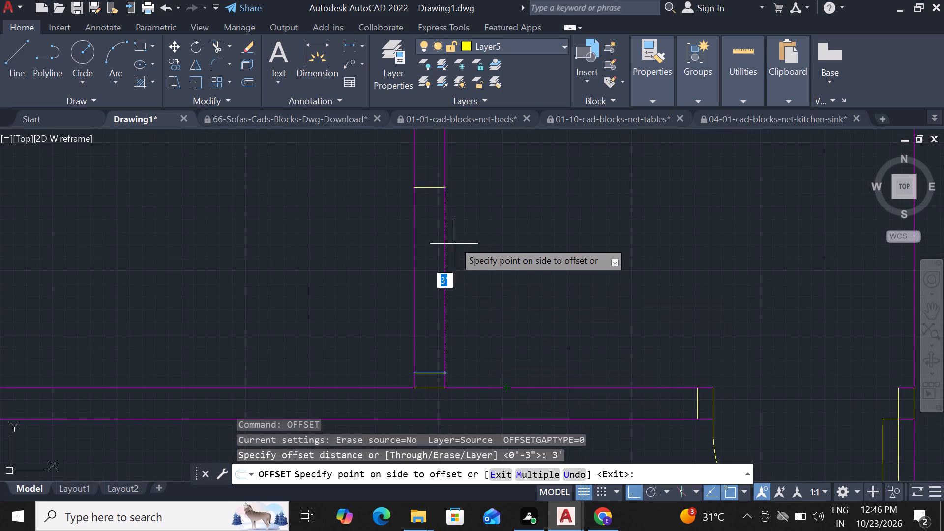
{"action": "left_click", "coordinate": [452, 229]}
{"action": "key", "text": "Escape"}
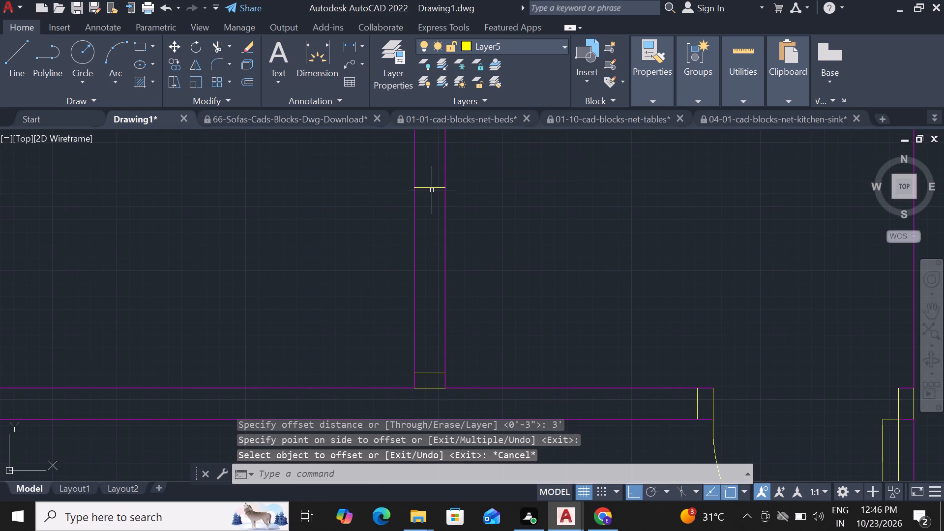
{"action": "left_click", "coordinate": [426, 187]}
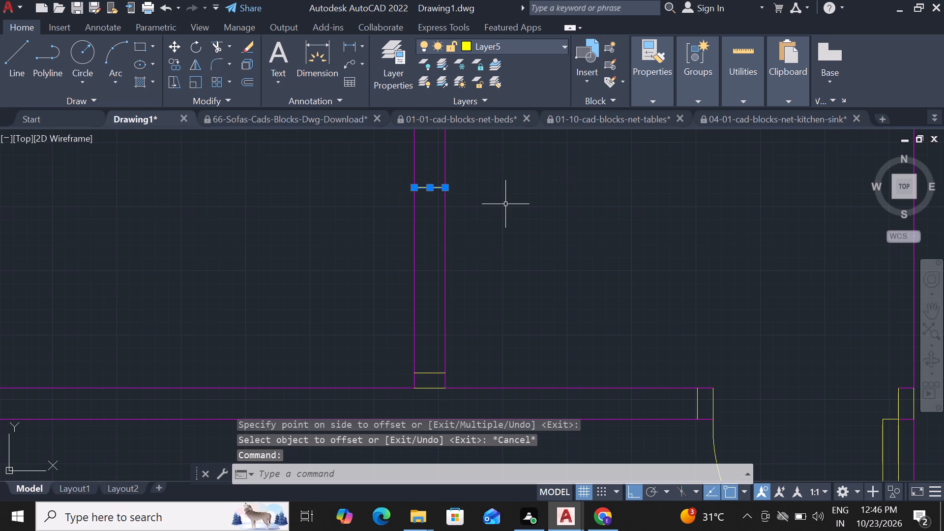
{"action": "key", "text": "o"}
{"action": "type", "text": "f 3\""}
{"action": "key", "text": "Return"}
{"action": "left_click", "coordinate": [463, 158]}
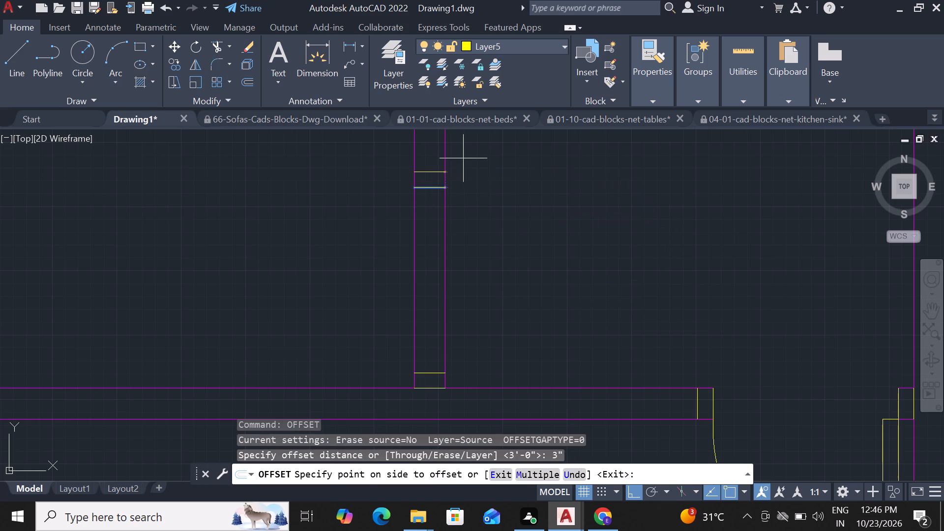
{"action": "type", "text": "`re"}
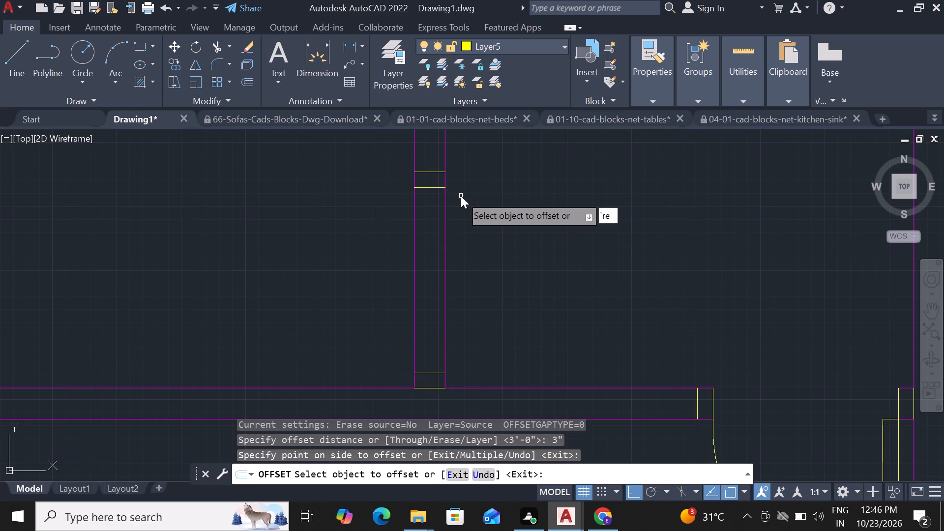
{"action": "key", "text": "Escape"}
{"action": "key", "text": "Escape"}
Trim both vertical partition lines between the lower and upper jambs to clear the 3' door opening.
{"action": "type", "text": "tr"}
{"action": "key", "text": "space"}
{"action": "key", "text": "space"}
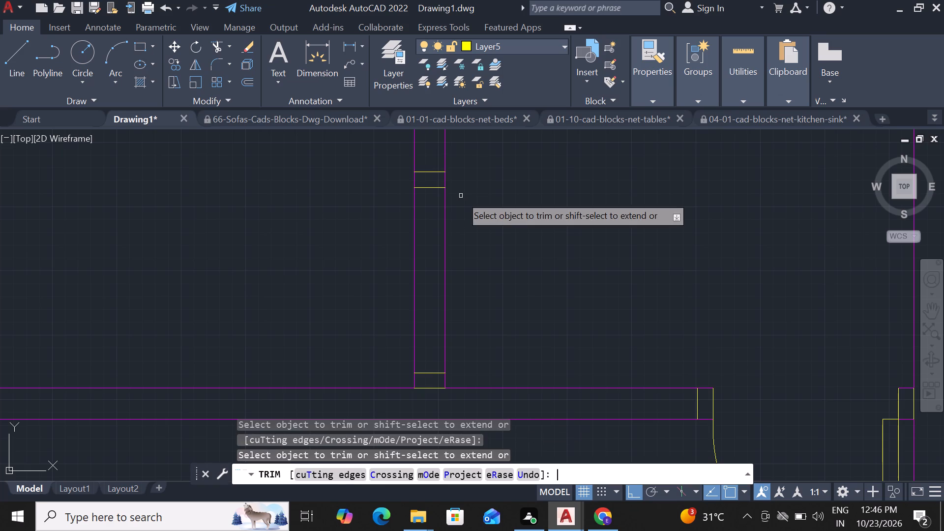
{"action": "left_click", "coordinate": [460, 212]}
{"action": "left_click", "coordinate": [399, 222]}
{"action": "key", "text": "Escape"}
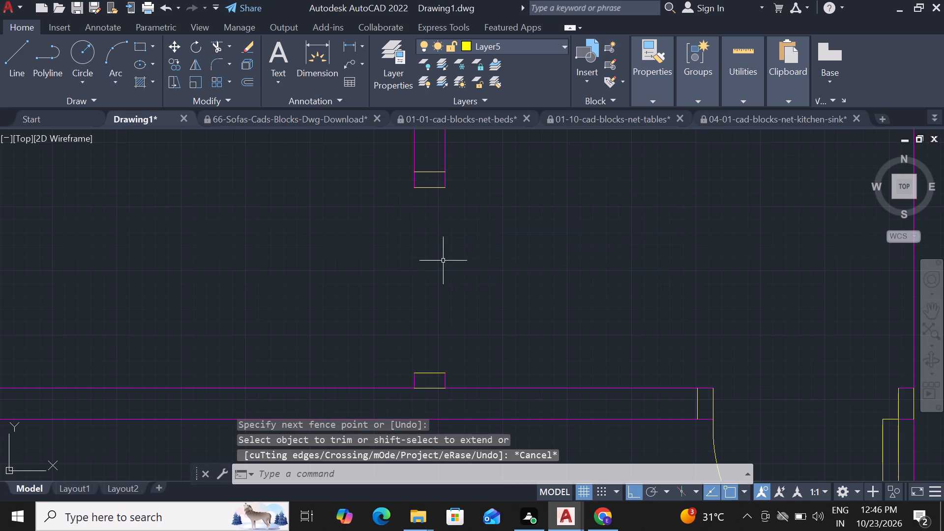
Draw a 3' by 3" door leaf rectangle from the lower jamb's upper corner, extending into the room away from the copied lobby.
{"action": "scroll", "coordinate": [482, 346], "scroll_direction": "down", "scroll_amount": 1}
{"action": "type", "text": "rec"}
{"action": "key", "text": "space"}
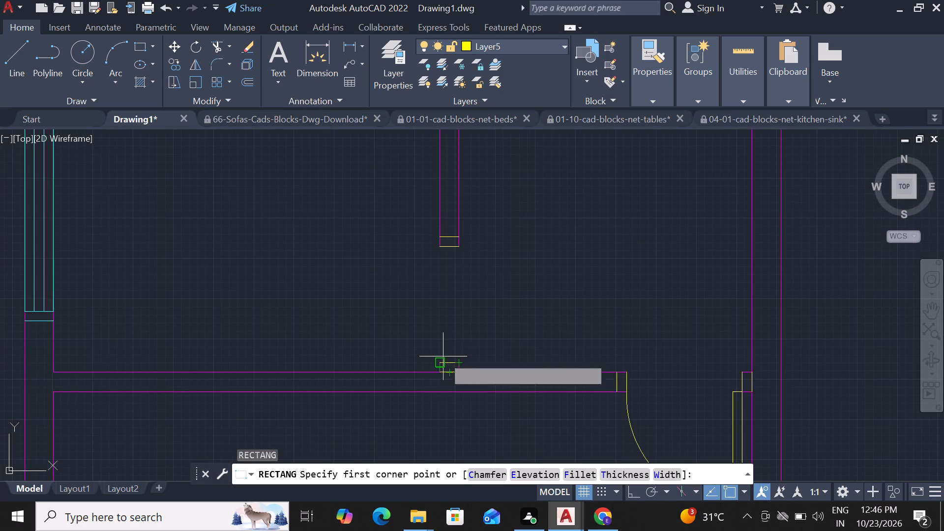
{"action": "left_click", "coordinate": [441, 361]}
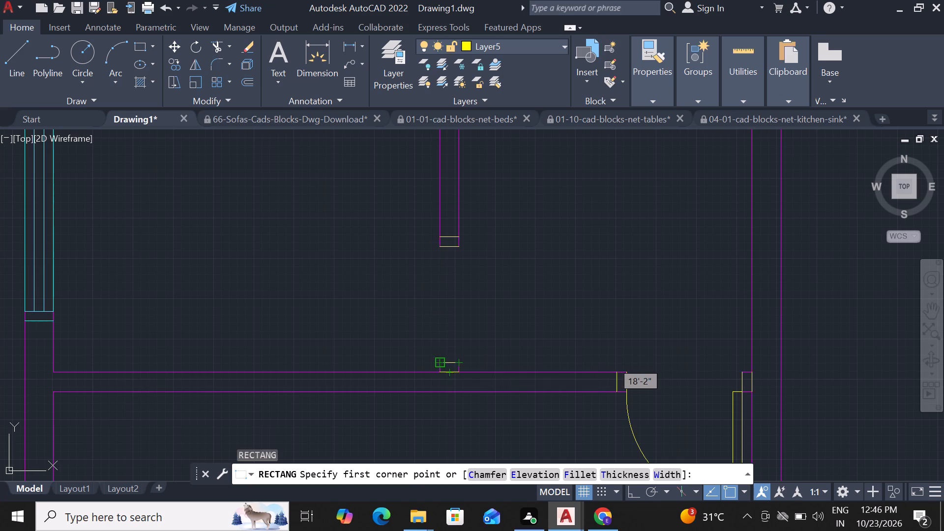
{"action": "type", "text": "d 3'"}
{"action": "key", "text": "Return"}
{"action": "key", "text": "3"}
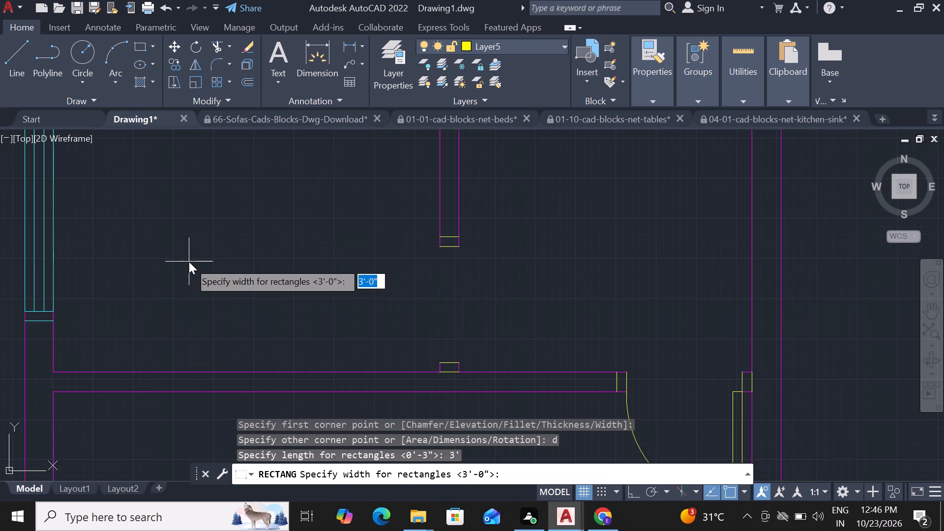
{"action": "key", "text": "shift+quotedbl"}
{"action": "key", "text": "Return"}
{"action": "left_click", "coordinate": [189, 262]}
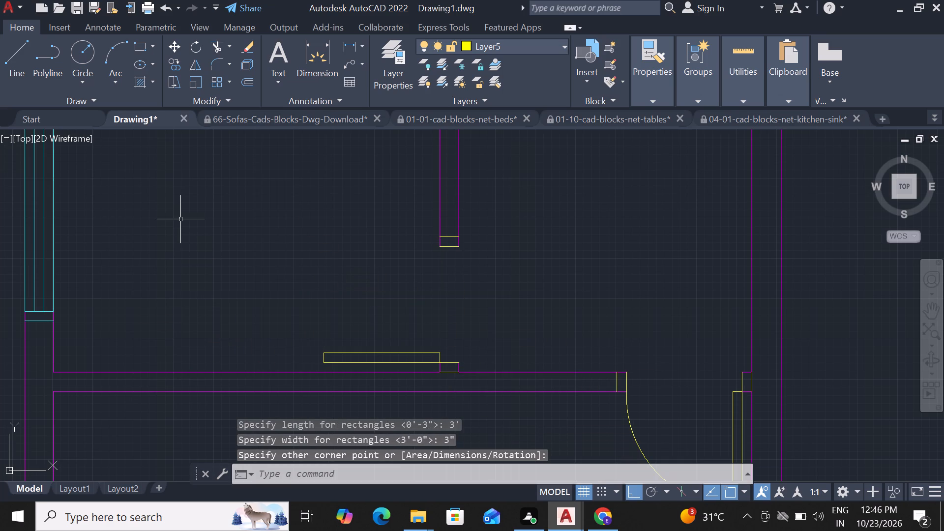
Draw a three-point swing arc from the new door leaf's free end to the upper jamb's corner.
{"action": "left_click", "coordinate": [120, 84]}
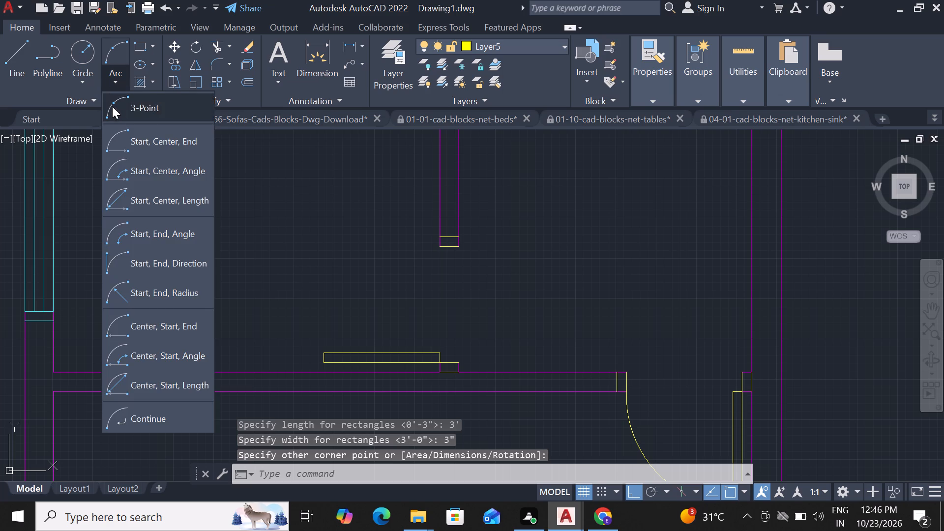
{"action": "left_click", "coordinate": [120, 112]}
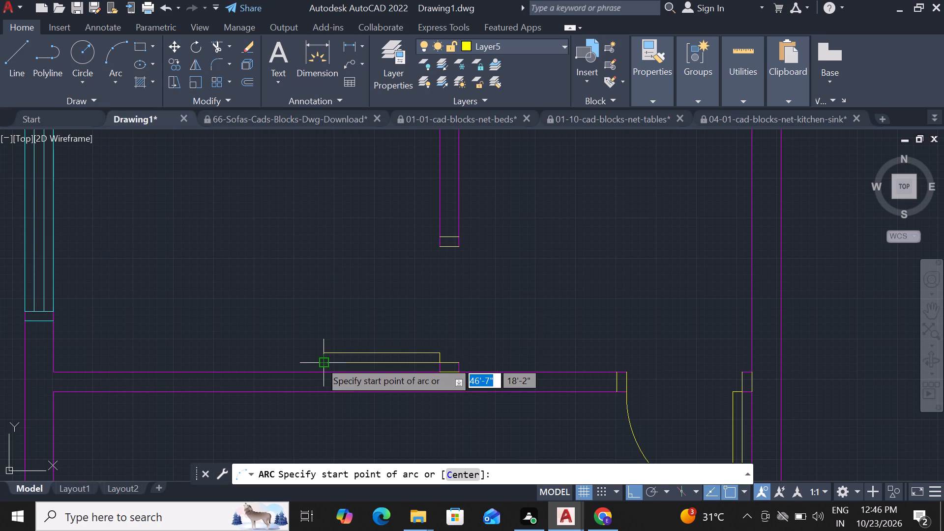
{"action": "left_click", "coordinate": [320, 361]}
{"action": "left_click", "coordinate": [320, 351]}
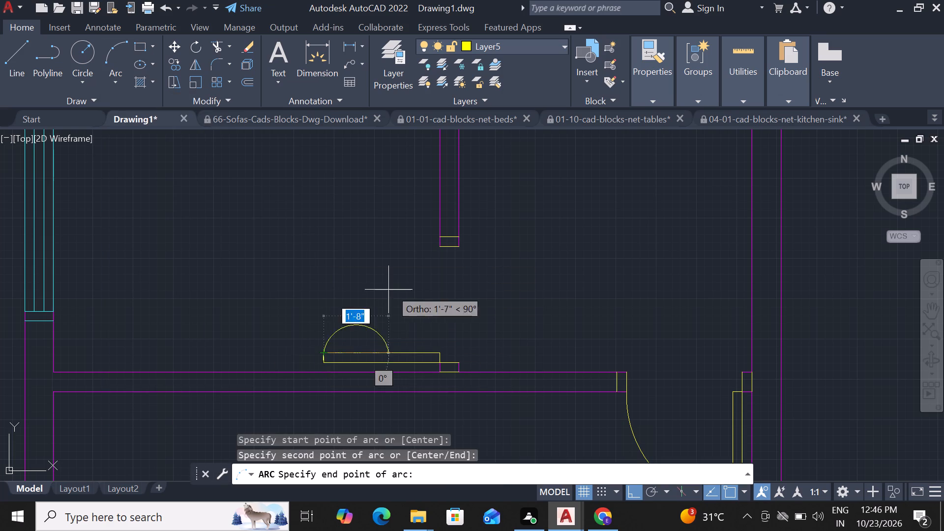
{"action": "left_click", "coordinate": [434, 244]}
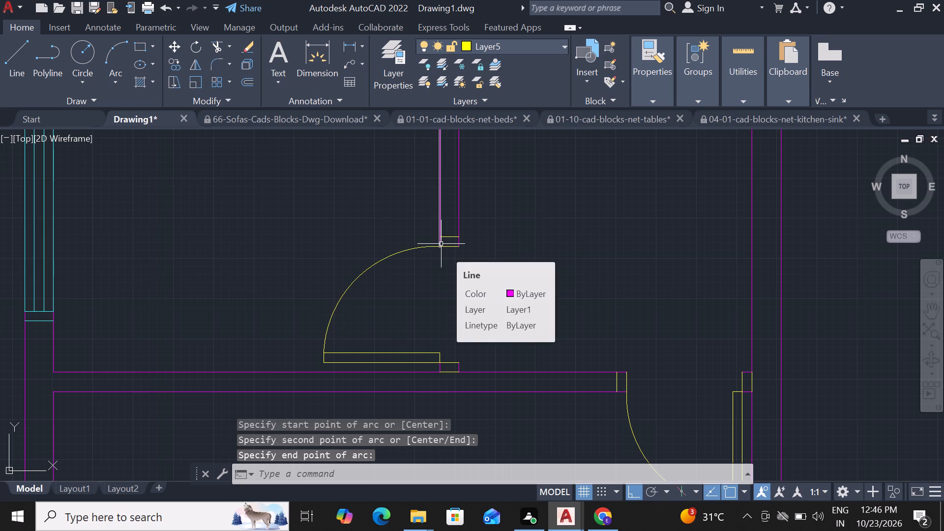
Delete the copied plan's main gate: its door leaf, swing arc, MG label and the jamb lines on both sides.
{"action": "scroll", "coordinate": [518, 172], "scroll_direction": "down", "scroll_amount": 4}
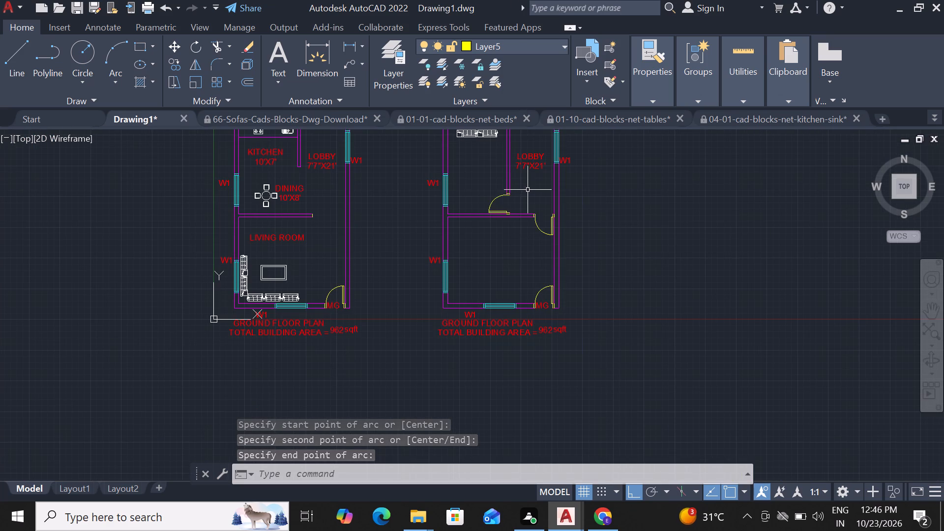
{"action": "scroll", "coordinate": [527, 259], "scroll_direction": "up", "scroll_amount": 3}
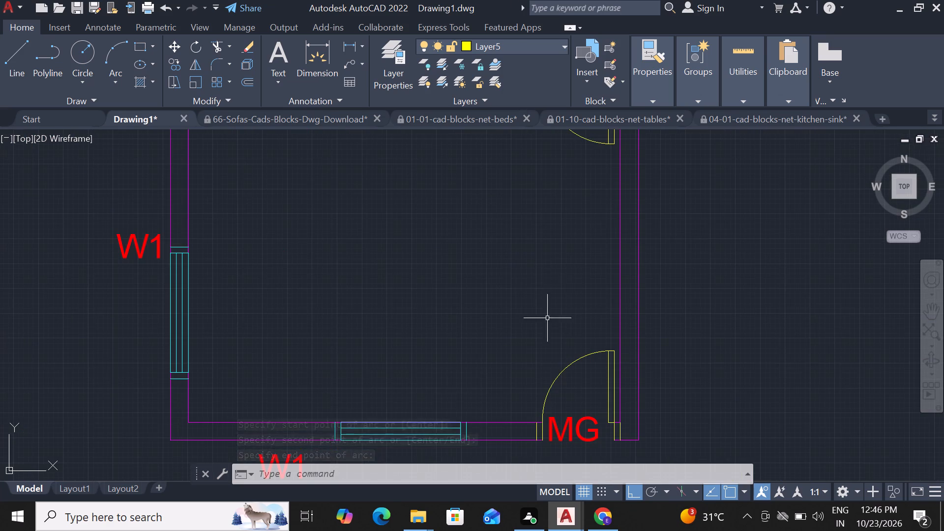
{"action": "scroll", "coordinate": [553, 335], "scroll_direction": "down", "scroll_amount": 1}
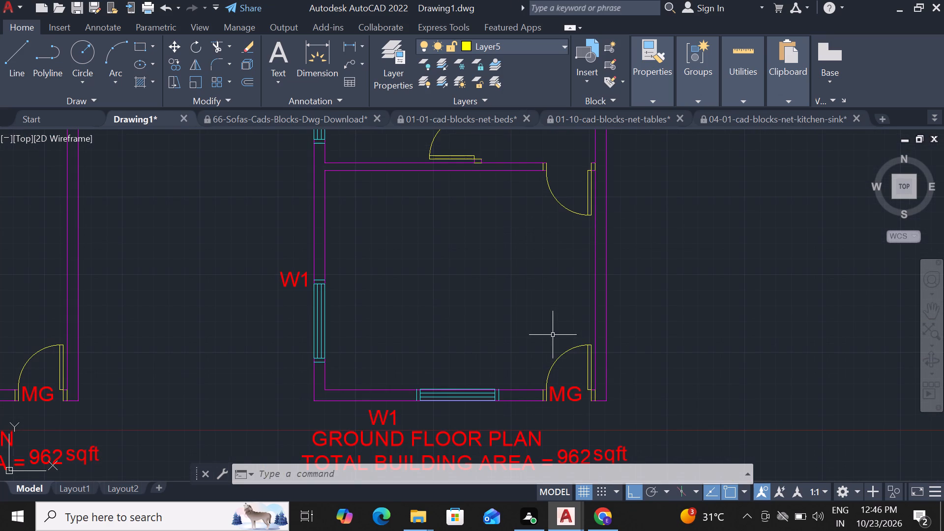
{"action": "scroll", "coordinate": [559, 350], "scroll_direction": "up", "scroll_amount": 1}
{"action": "scroll", "coordinate": [565, 350], "scroll_direction": "down", "scroll_amount": 1}
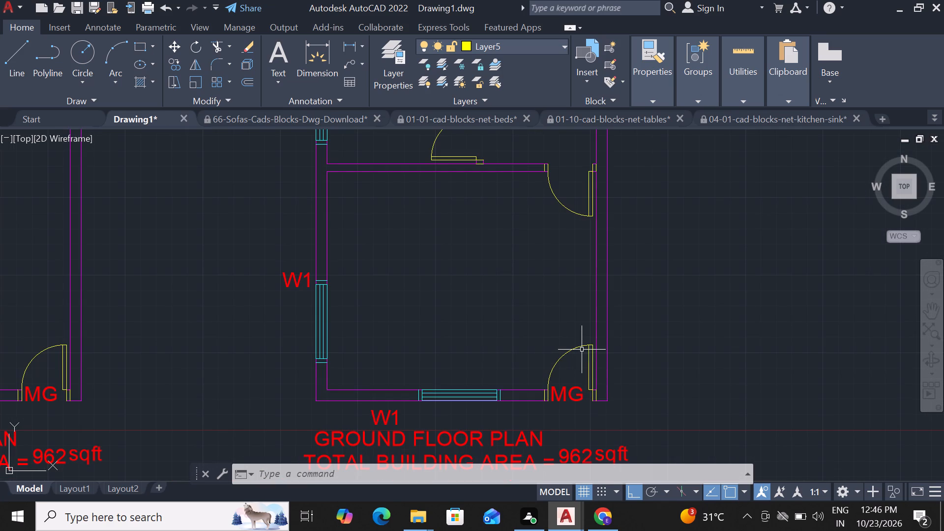
{"action": "left_click", "coordinate": [589, 351]}
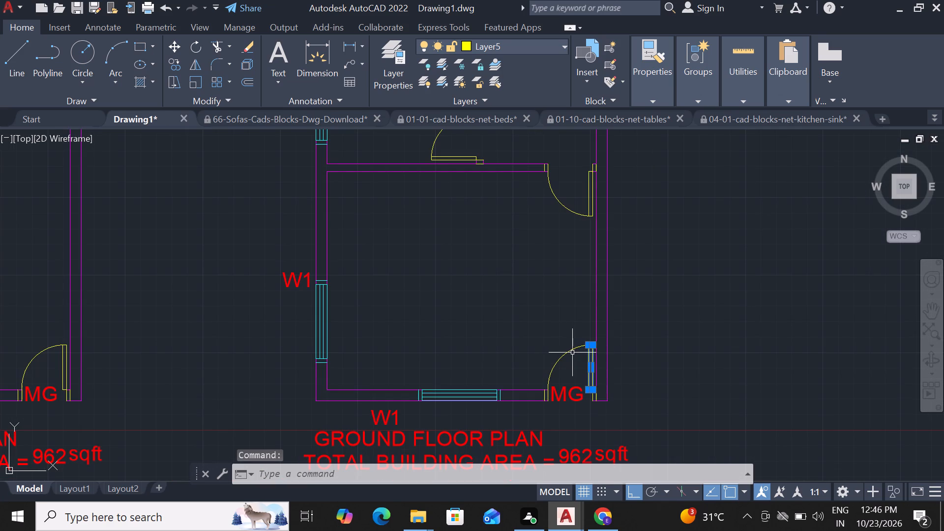
{"action": "left_click", "coordinate": [555, 365]}
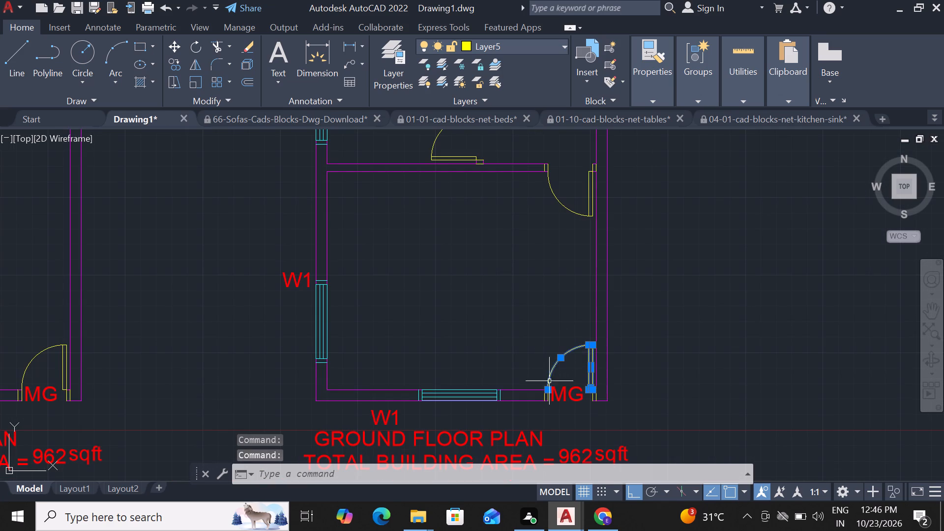
{"action": "left_click", "coordinate": [559, 396]}
{"action": "scroll", "coordinate": [593, 396], "scroll_direction": "up", "scroll_amount": 3}
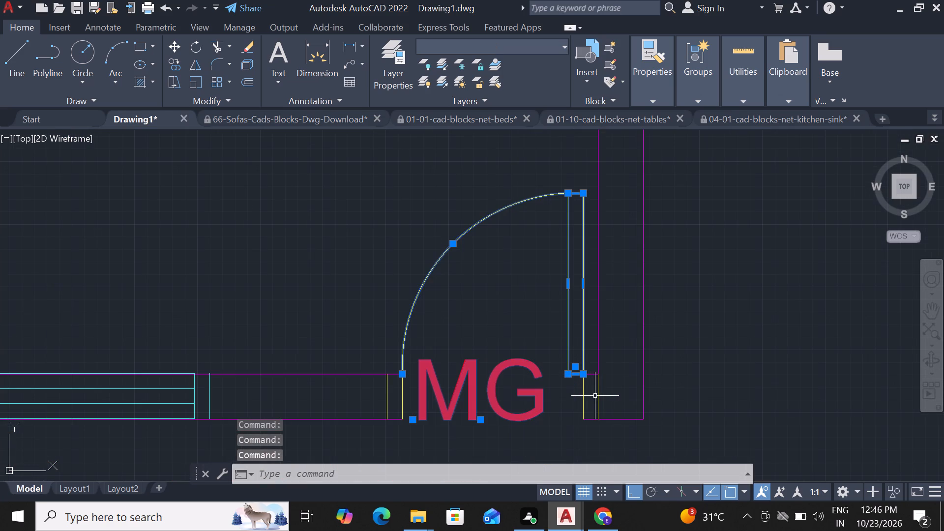
{"action": "left_click", "coordinate": [596, 395]}
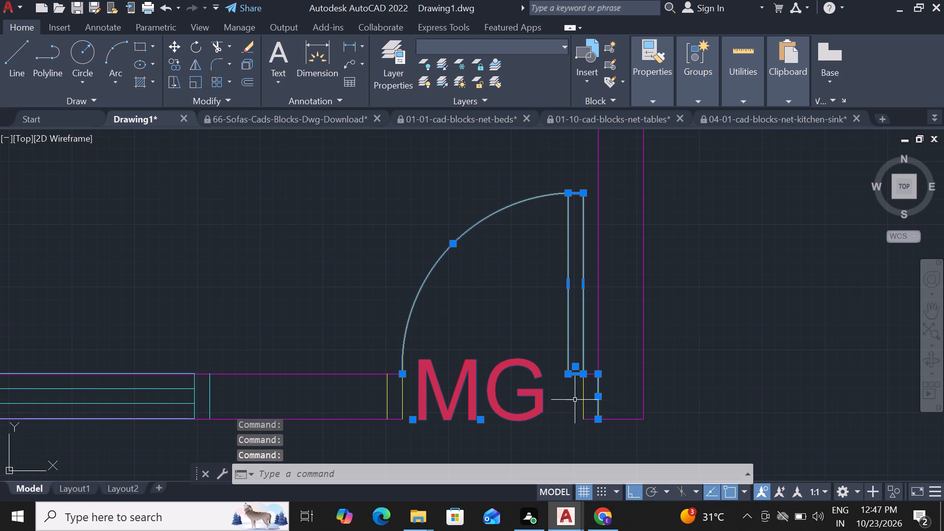
{"action": "left_click", "coordinate": [584, 391]}
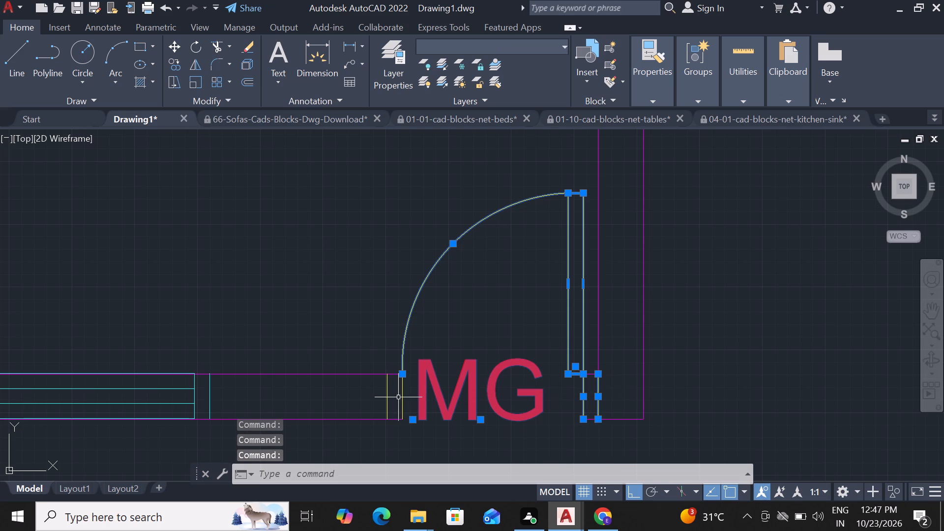
{"action": "left_click", "coordinate": [402, 394]}
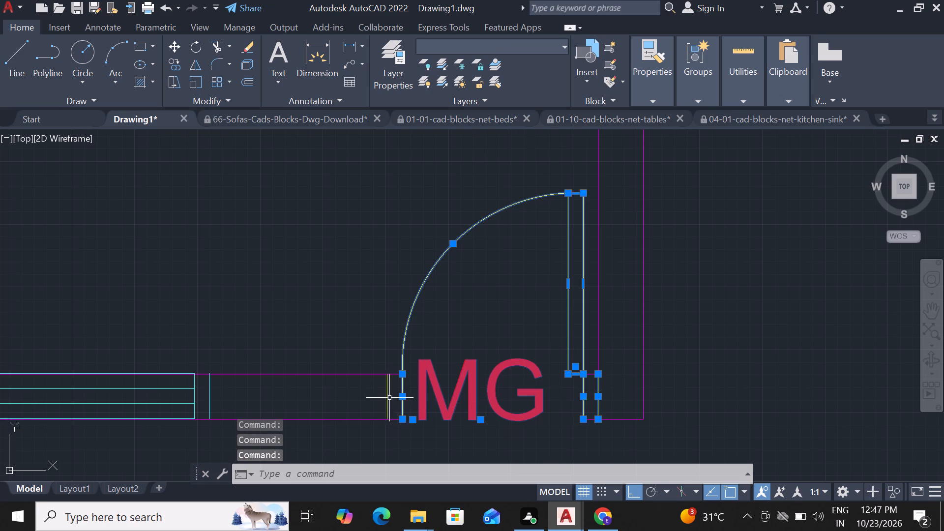
{"action": "left_click", "coordinate": [389, 398]}
{"action": "left_click", "coordinate": [371, 399]}
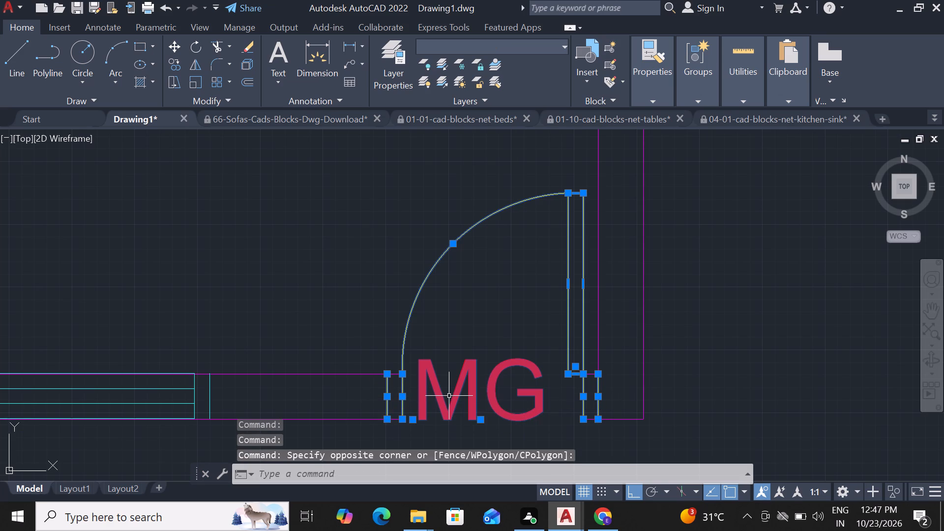
{"action": "key", "text": "Delete"}
Extend the inner and outer lines of the copy's bottom wall across the former main gate opening to close it.
{"action": "type", "text": "ex"}
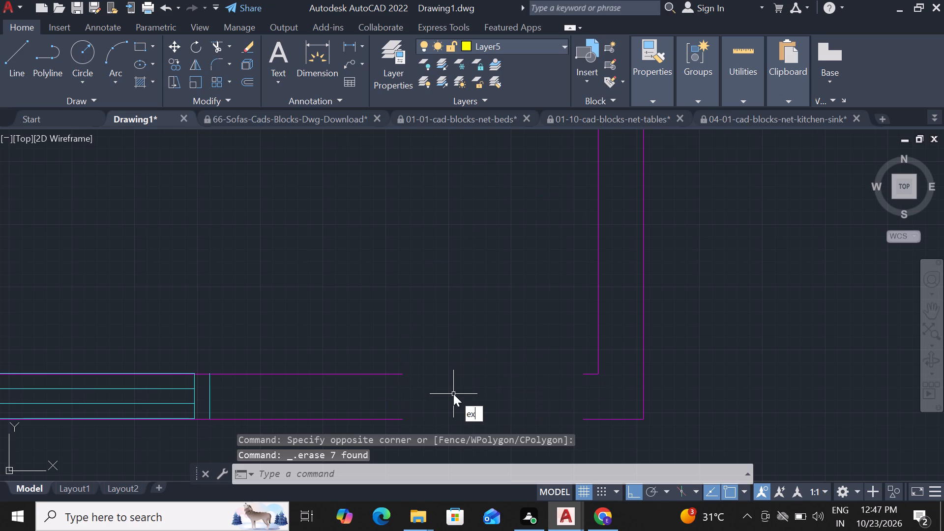
{"action": "key", "text": "space"}
{"action": "key", "text": "space"}
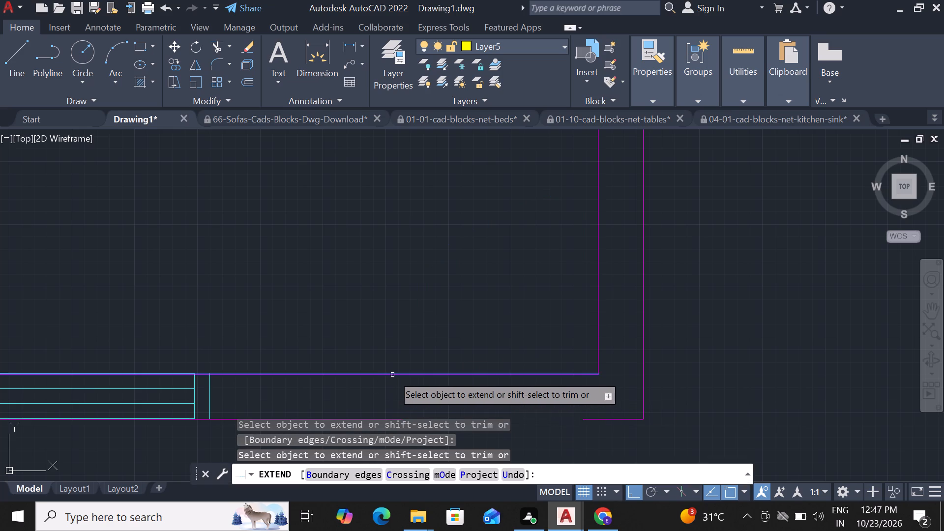
{"action": "left_click", "coordinate": [392, 375]}
{"action": "scroll", "coordinate": [405, 400], "scroll_direction": "down", "scroll_amount": 3}
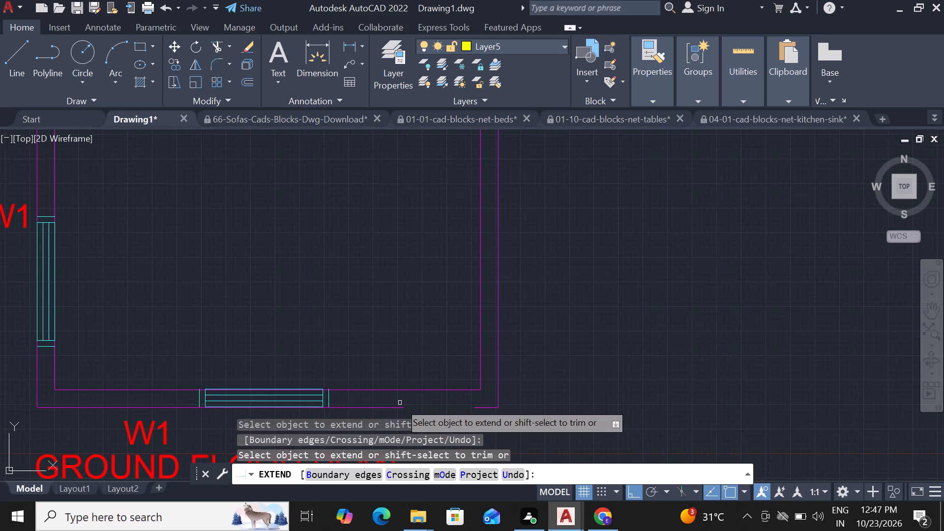
{"action": "left_click", "coordinate": [397, 410]}
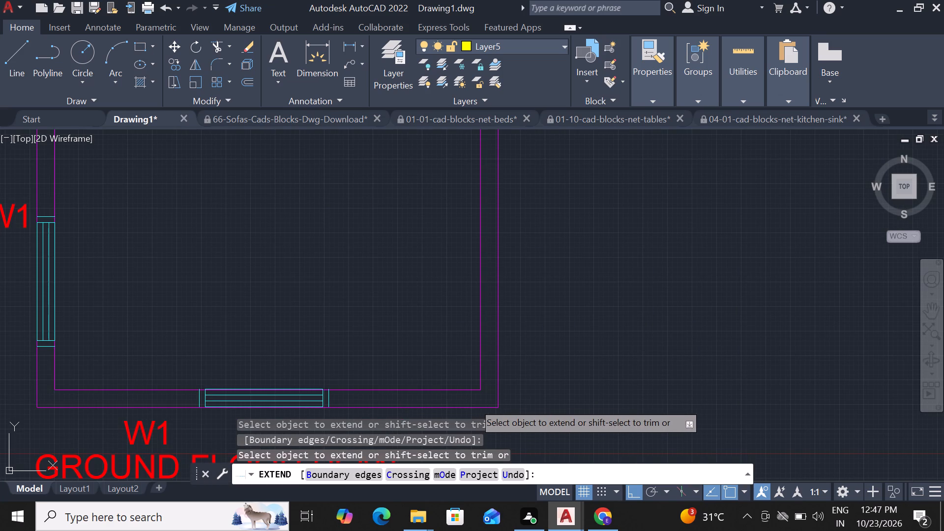
{"action": "key", "text": "Escape"}
On Layer6, add centre-justified text BALCONY, 1' high at 0 rotation, in the bottom room of the copied plan.
{"action": "scroll", "coordinate": [473, 403], "scroll_direction": "down", "scroll_amount": 2}
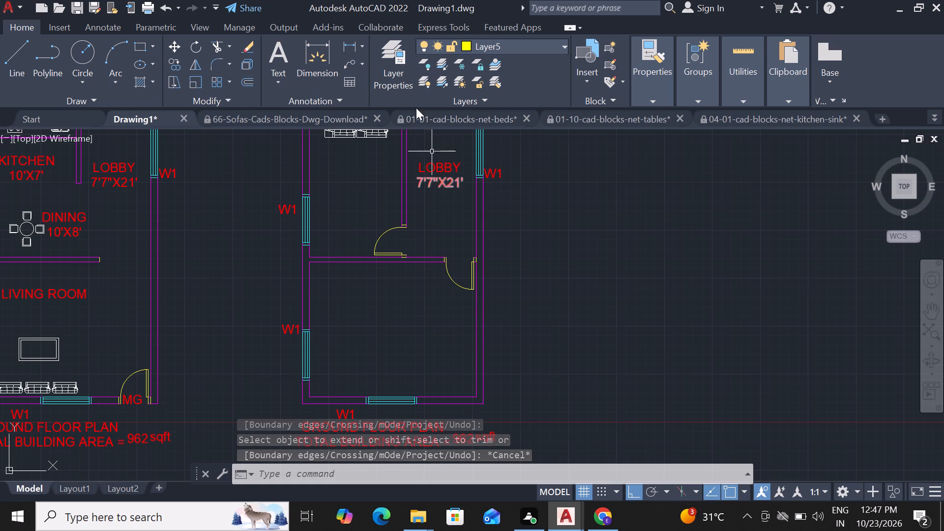
{"action": "left_click", "coordinate": [555, 46]}
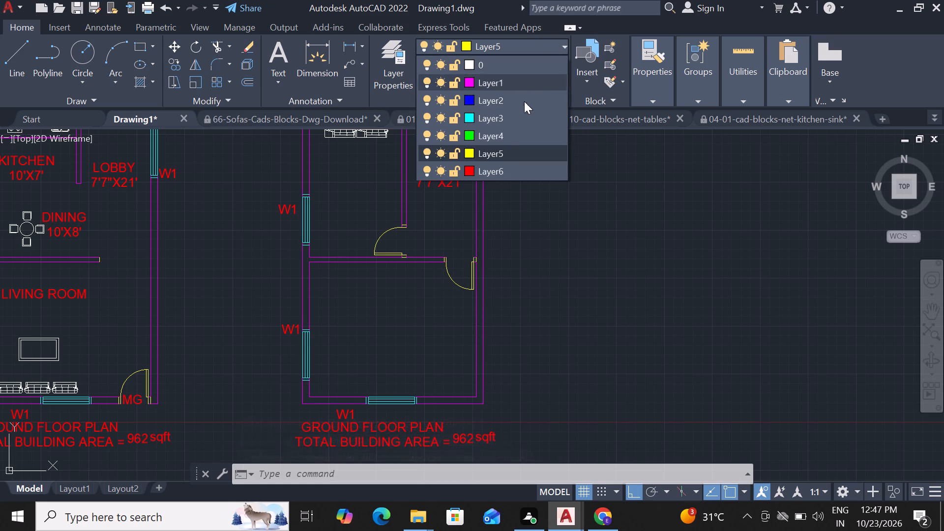
{"action": "left_click", "coordinate": [512, 168]}
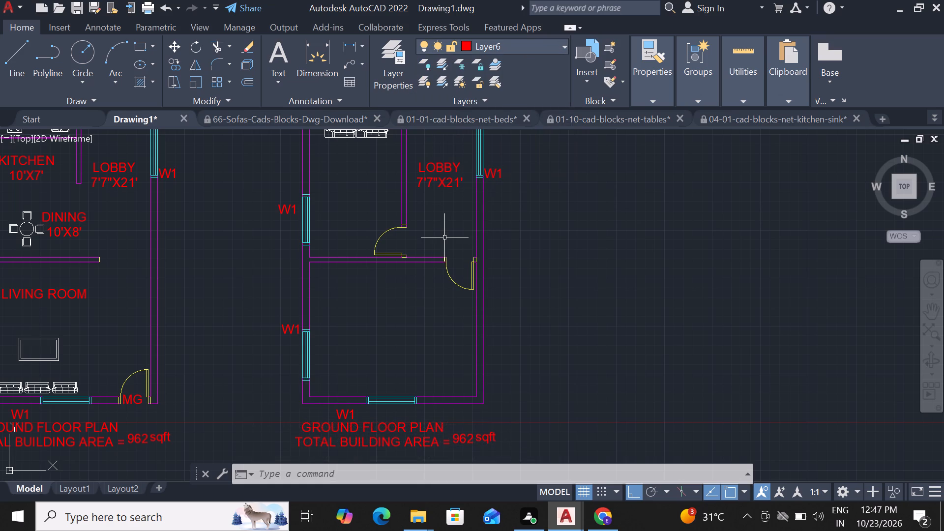
{"action": "type", "text": "dt j"}
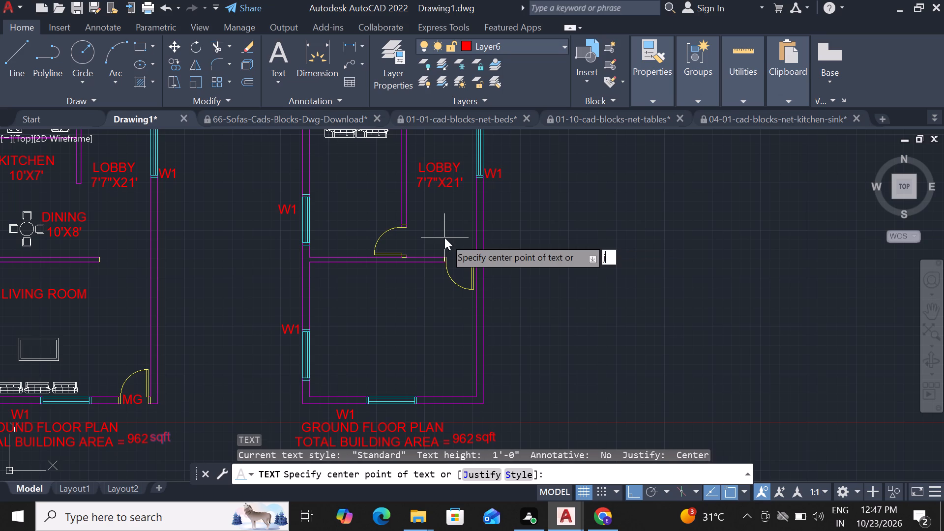
{"action": "key", "text": "space"}
{"action": "type", "text": "c"}
{"action": "key", "text": "space"}
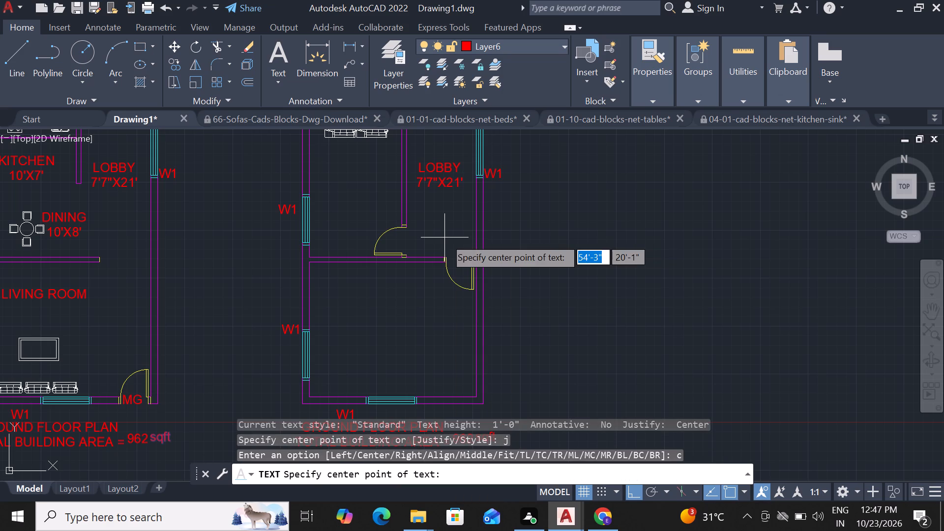
{"action": "left_click", "coordinate": [372, 322]}
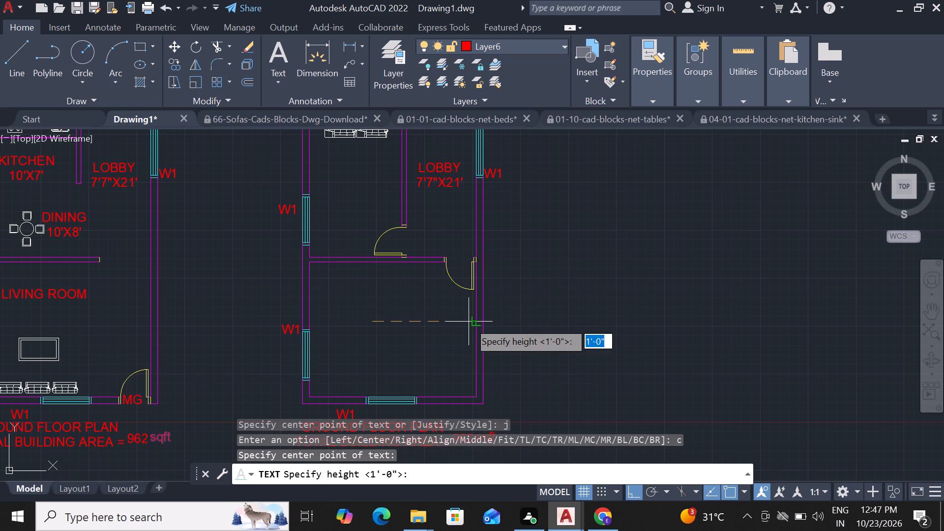
{"action": "type", "text": "1'"}
{"action": "key", "text": "Return"}
{"action": "key", "text": "0"}
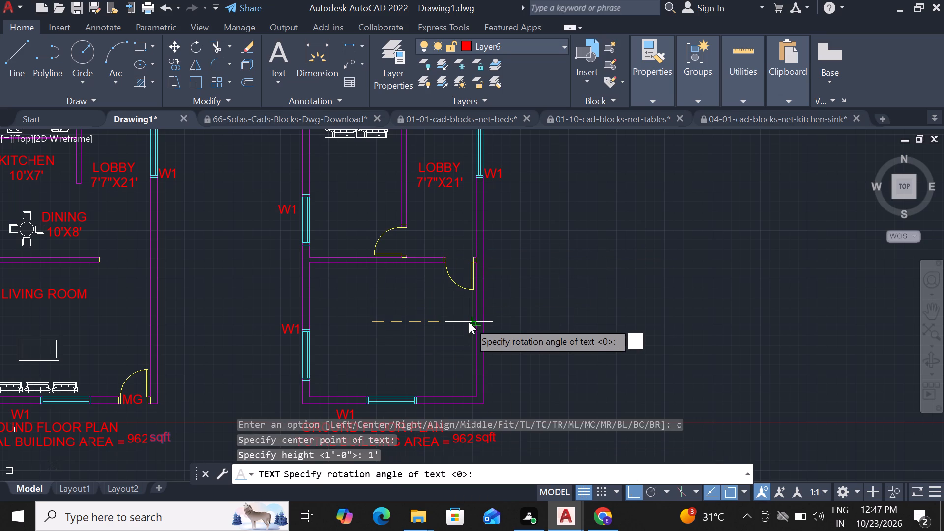
{"action": "key", "text": "Return"}
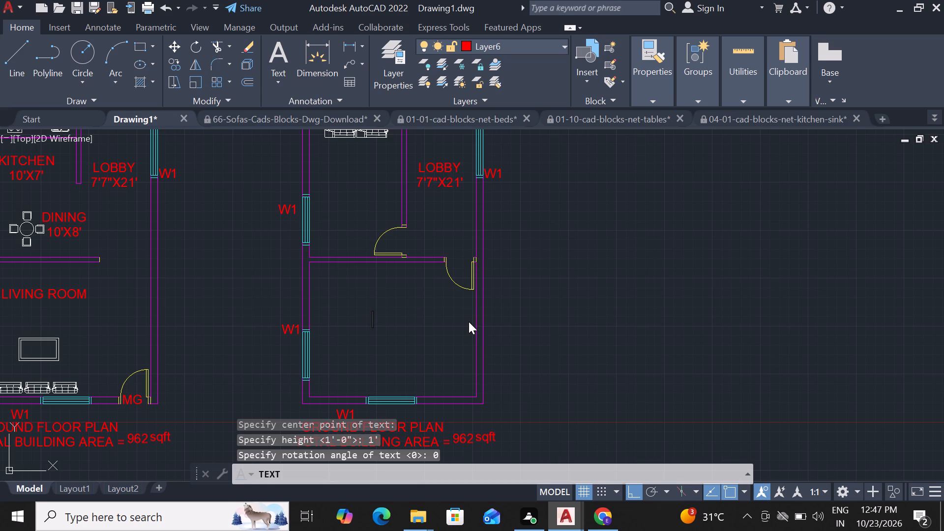
{"action": "type", "text": "balco"}
{"action": "type", "text": "ny"}
{"action": "key", "text": "BackSpace"}
{"action": "key", "text": "BackSpace"}
{"action": "key", "text": "BackSpace"}
{"action": "key", "text": "BackSpace"}
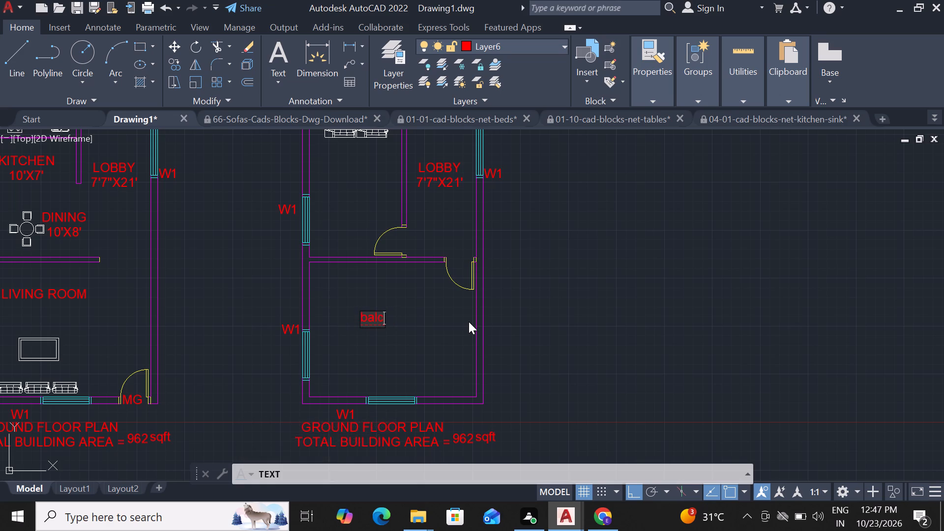
{"action": "key", "text": "BackSpace"}
{"action": "key", "text": "BackSpace"}
{"action": "key", "text": "BackSpace"}
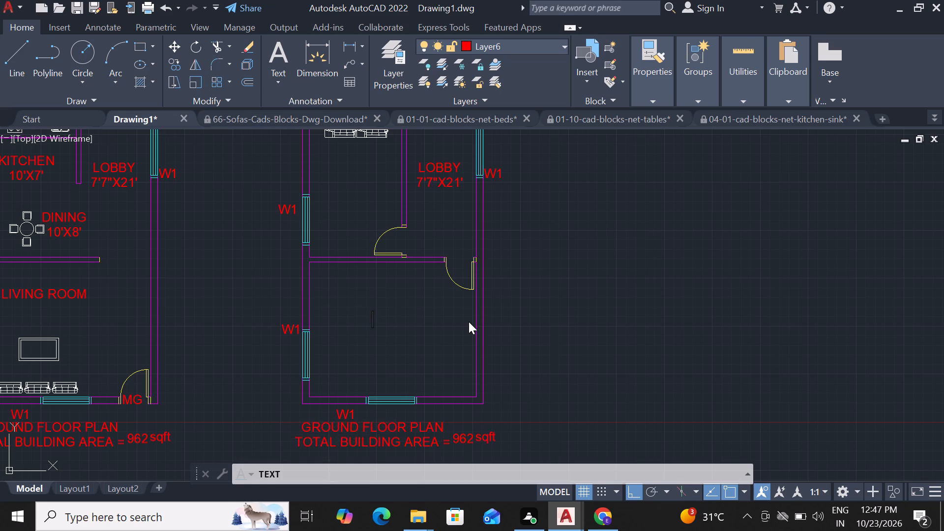
{"action": "type", "text": "BALCO"}
{"action": "type", "text": "NY"}
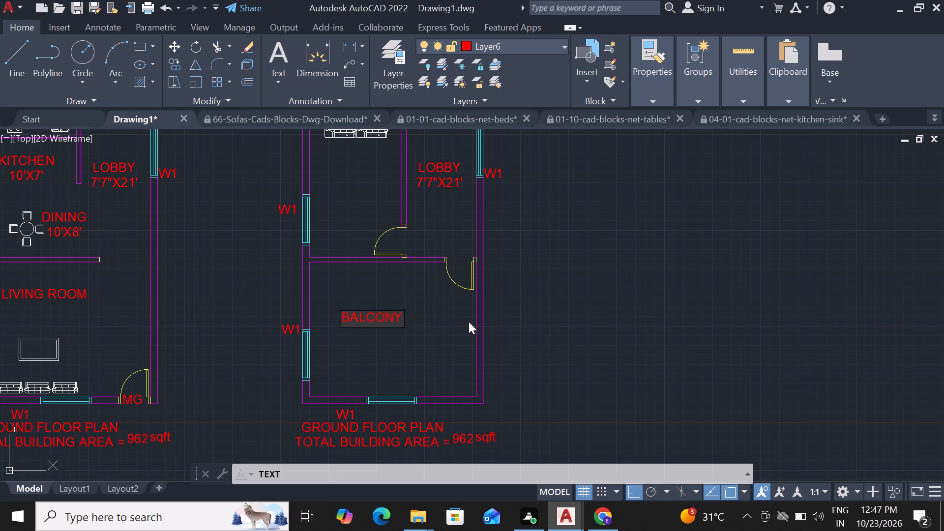
Add the room size 18'7"X14'11" on a second line beneath BALCONY.
{"action": "key", "text": "Return"}
{"action": "type", "text": "18'"}
{"action": "key", "text": "7"}
{"action": "key", "text": "shift+quotedbl"}
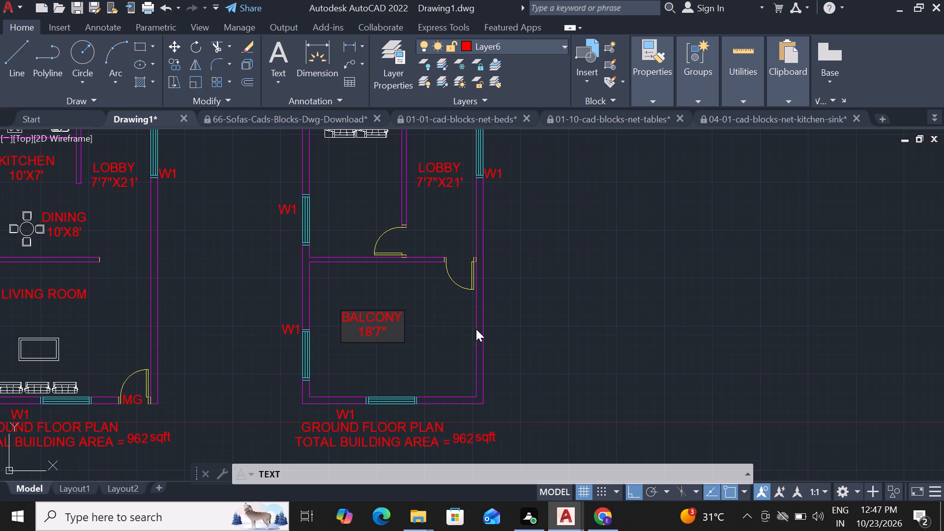
{"action": "type", "text": "X14"}
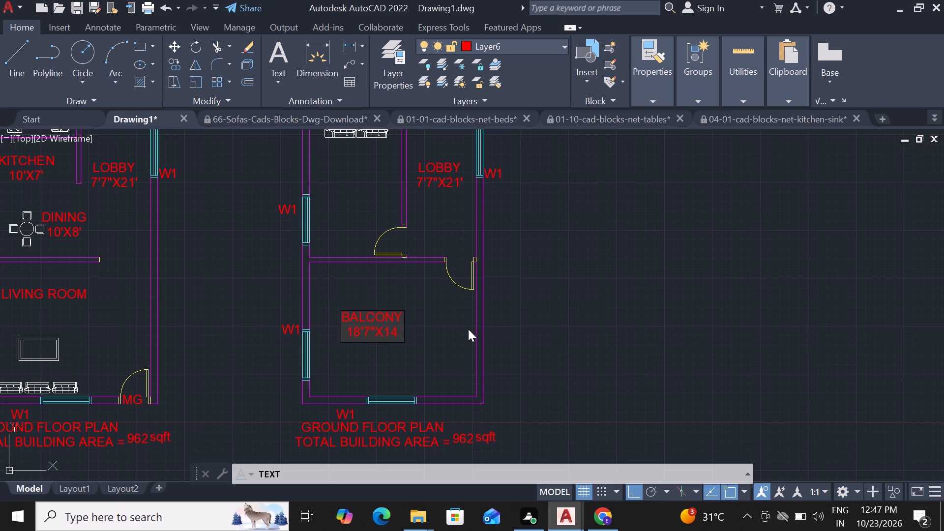
{"action": "type", "text": "'11"}
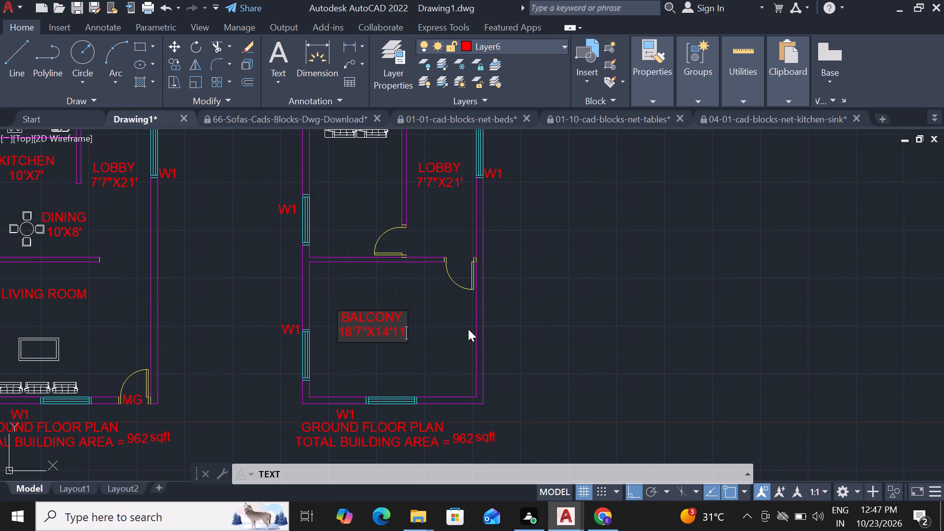
{"action": "key", "text": "shift+quotedbl"}
Label the copied plan's room below the stairs HOME THEATER ROOM, with each word on its own line.
{"action": "scroll", "coordinate": [476, 324], "scroll_direction": "down", "scroll_amount": 2}
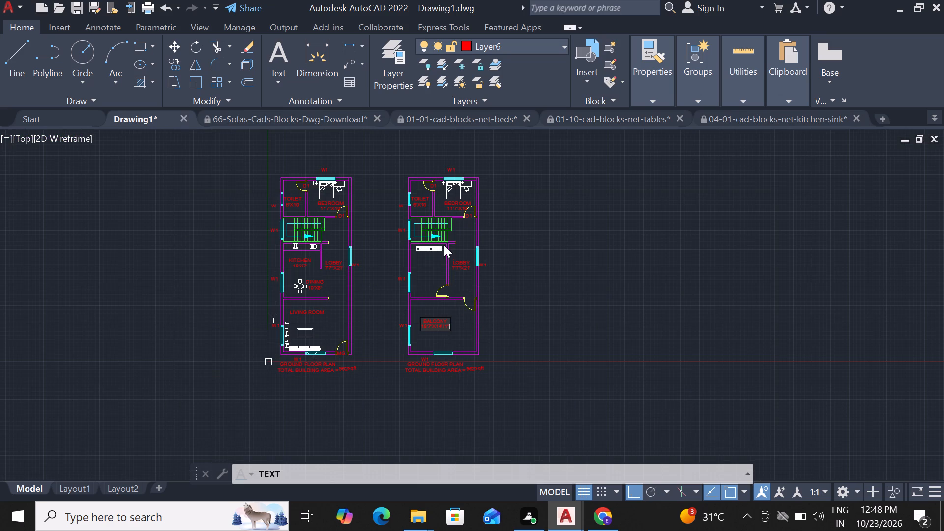
{"action": "scroll", "coordinate": [439, 264], "scroll_direction": "up", "scroll_amount": 2}
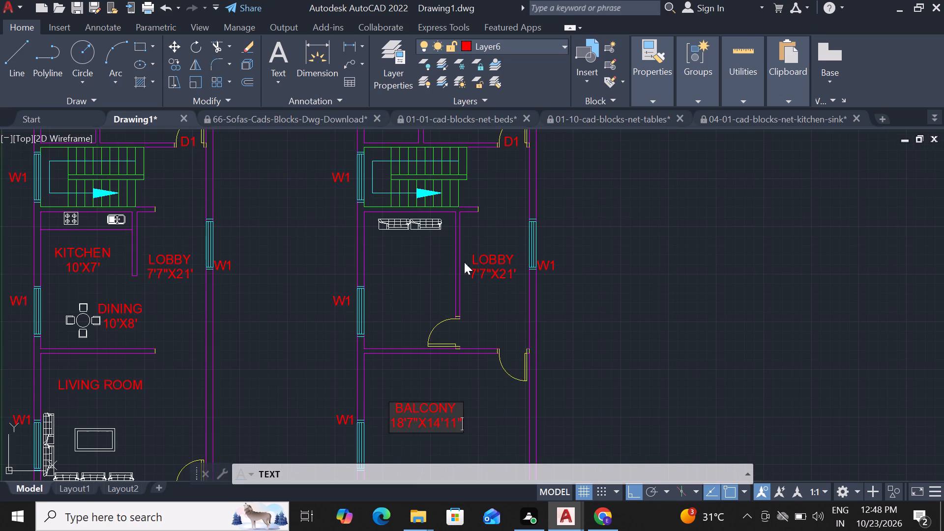
{"action": "scroll", "coordinate": [493, 262], "scroll_direction": "down", "scroll_amount": 1}
{"action": "scroll", "coordinate": [431, 262], "scroll_direction": "up", "scroll_amount": 2}
{"action": "left_click", "coordinate": [445, 262]}
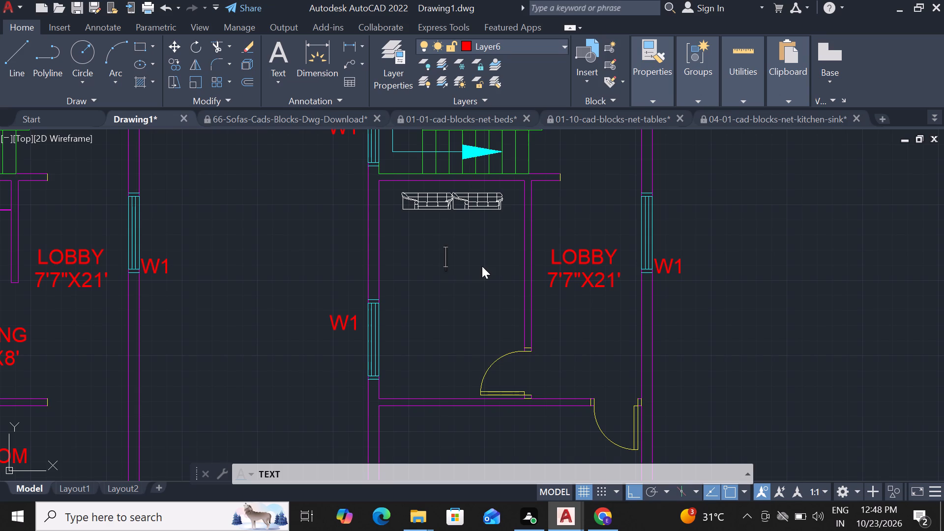
{"action": "type", "text": "HO"}
{"action": "scroll", "coordinate": [482, 266], "scroll_direction": "up", "scroll_amount": 1}
{"action": "scroll", "coordinate": [482, 266], "scroll_direction": "down", "scroll_amount": 1}
{"action": "type", "text": "ME"}
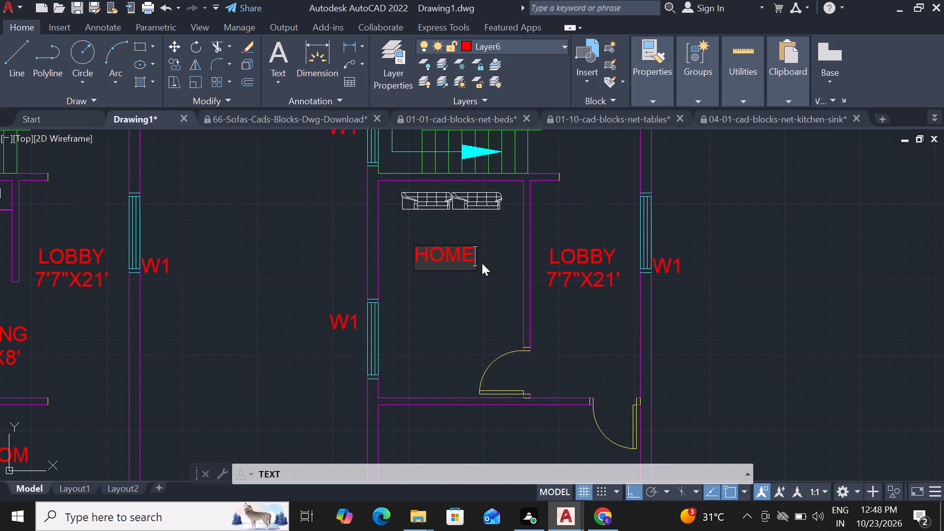
{"action": "key", "text": "Return"}
{"action": "type", "text": "THR"}
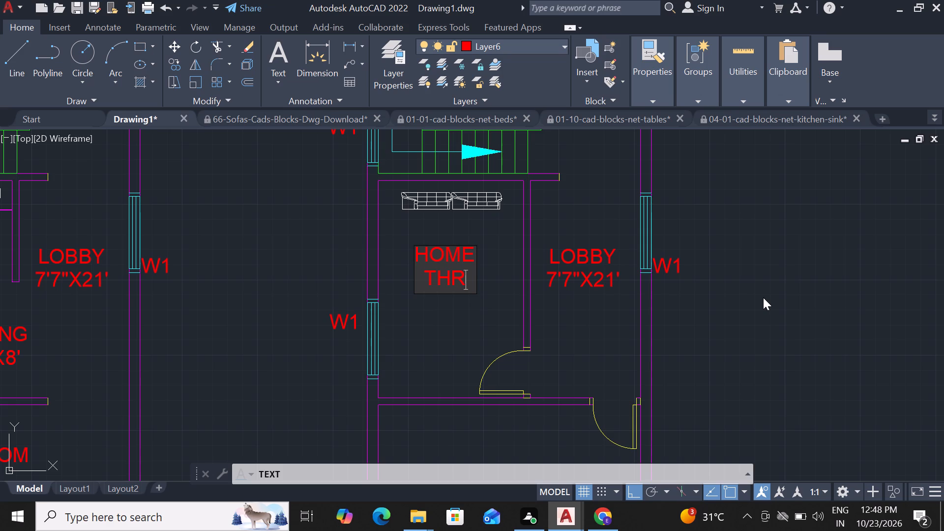
{"action": "key", "text": "BackSpace"}
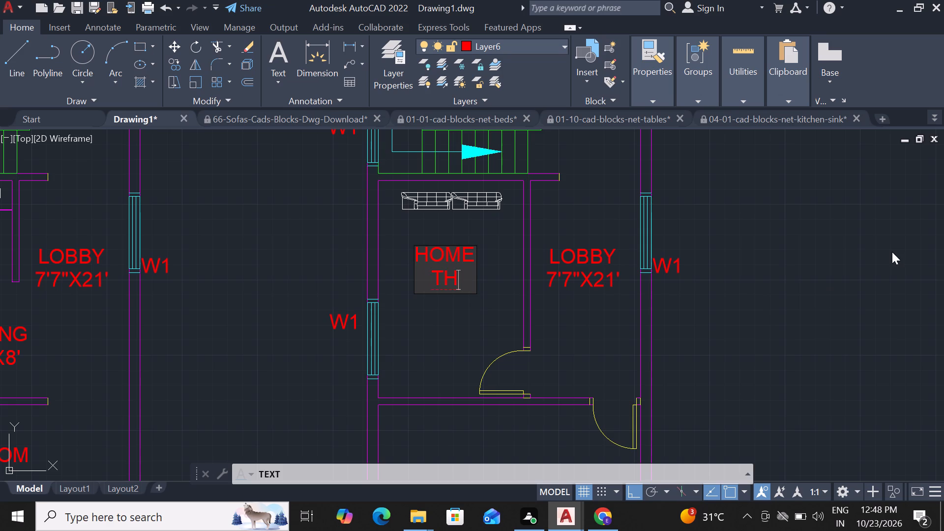
{"action": "type", "text": "EAT"}
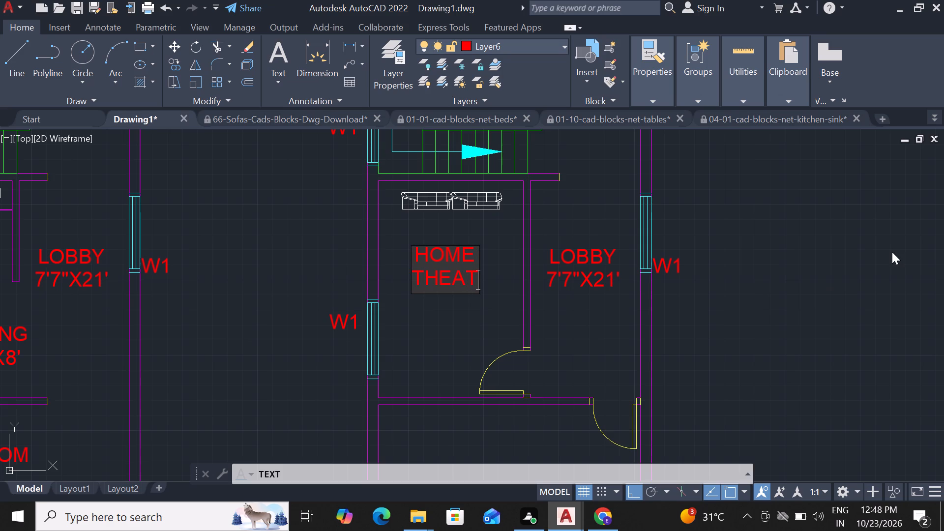
{"action": "type", "text": "ER"}
{"action": "key", "text": "Return"}
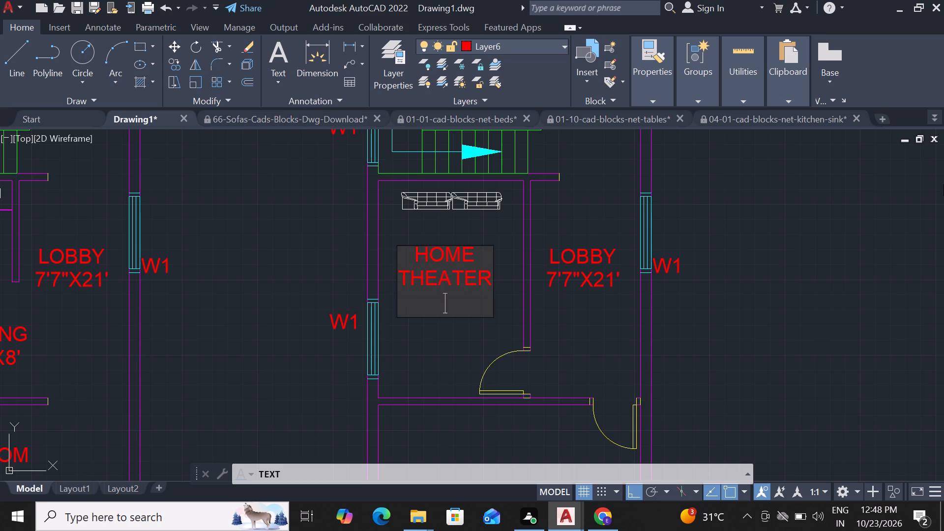
{"action": "type", "text": "ROO"}
{"action": "key", "text": "comma"}
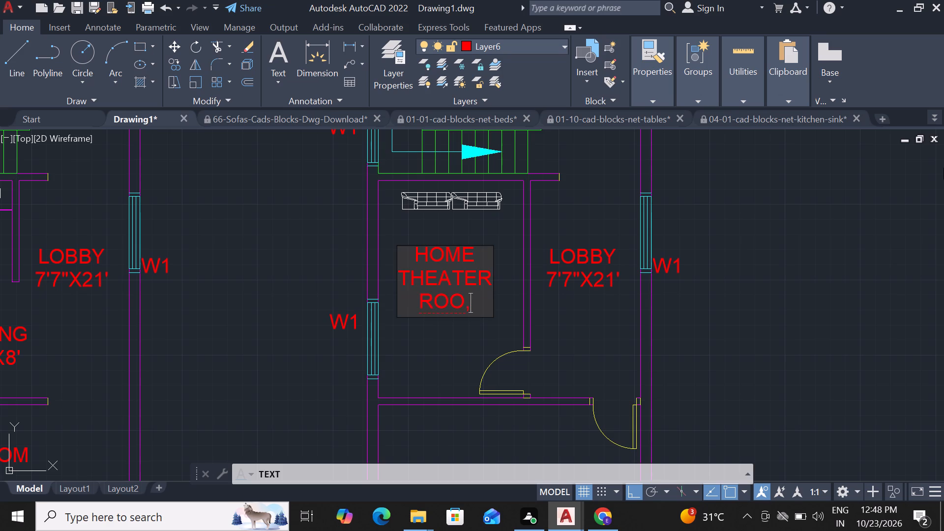
{"action": "key", "text": "BackSpace"}
{"action": "key", "text": "m"}
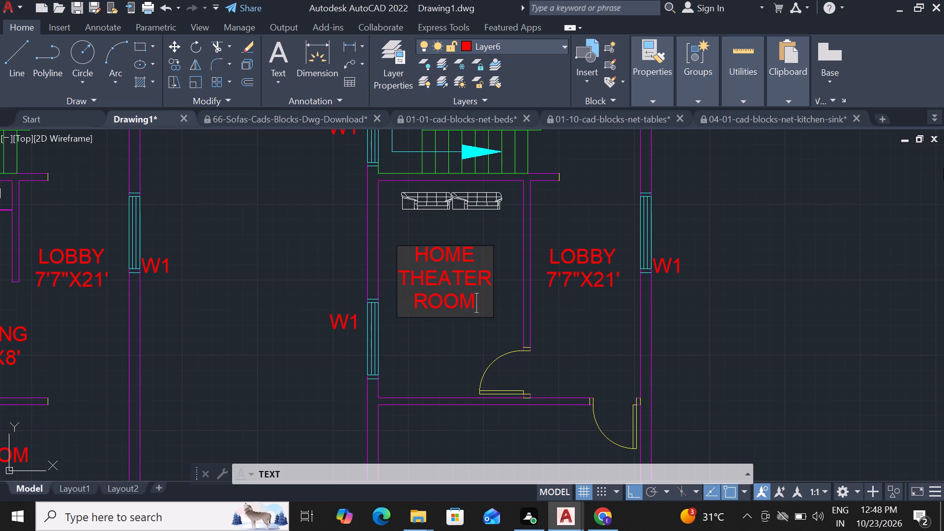
Add the room size 10'X15' on a new line beneath HOME THEATER ROOM.
{"action": "key", "text": "Return"}
{"action": "key", "text": "1"}
{"action": "type", "text": "0'X"}
{"action": "type", "text": "15'"}
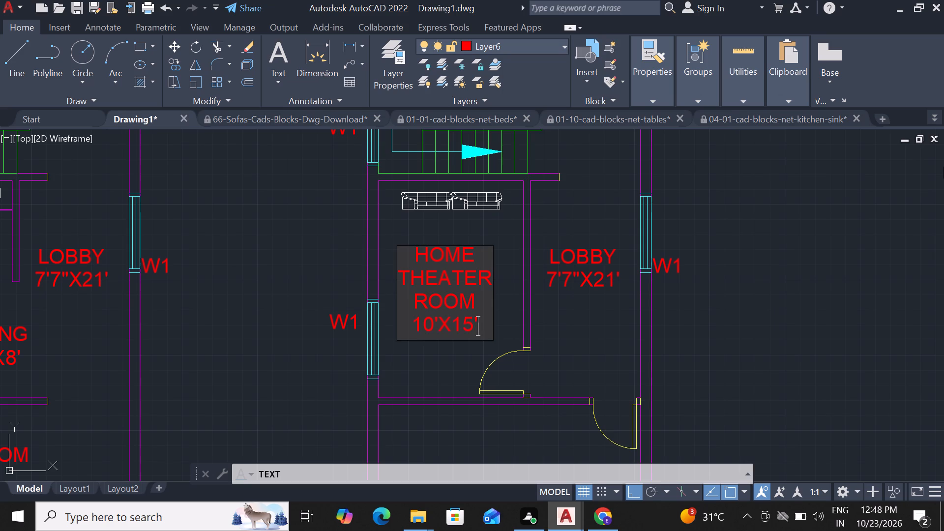
Label both the home theater room door and the lobby-to-balcony door with D at their openings.
{"action": "scroll", "coordinate": [943, 162], "scroll_direction": "down", "scroll_amount": 2}
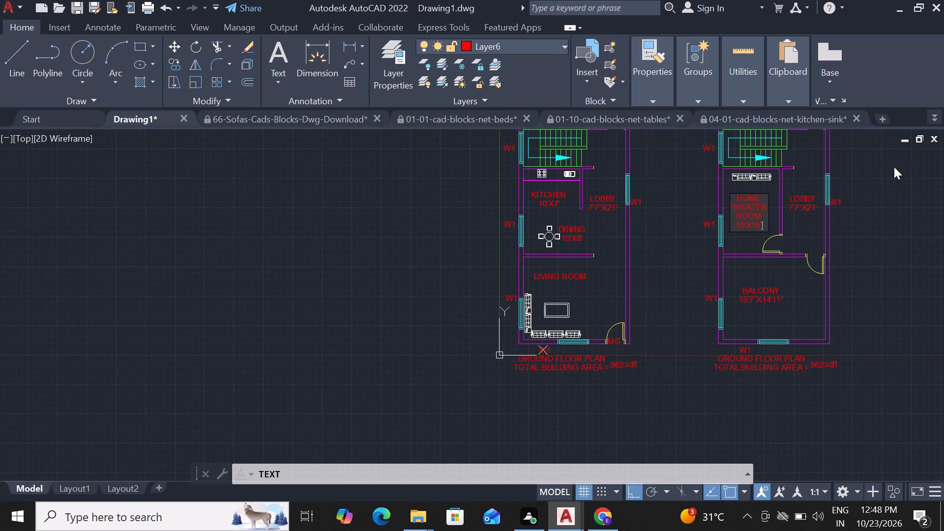
{"action": "scroll", "coordinate": [887, 187], "scroll_direction": "up", "scroll_amount": 1}
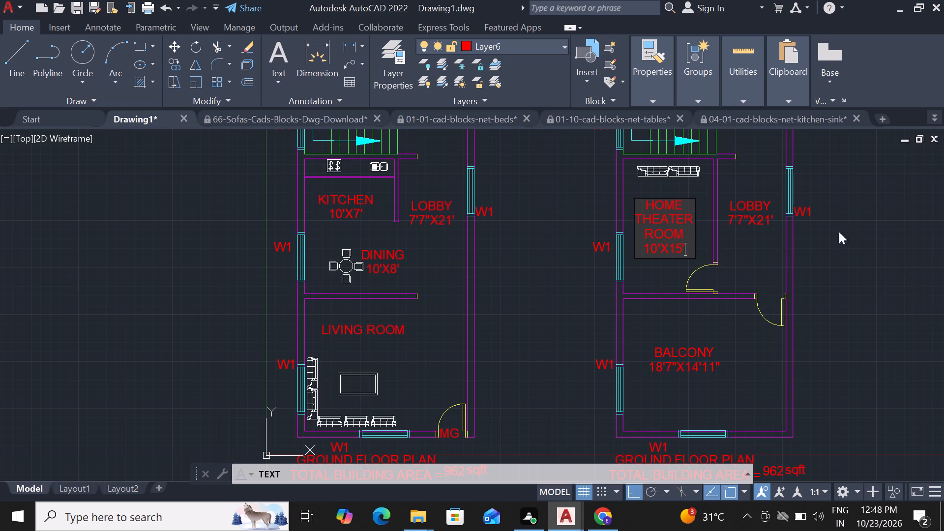
{"action": "scroll", "coordinate": [704, 270], "scroll_direction": "up", "scroll_amount": 2}
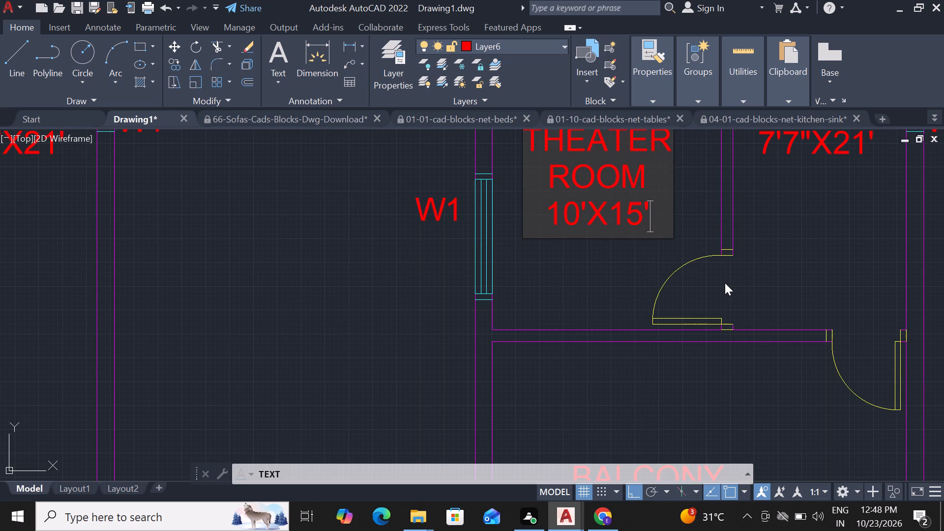
{"action": "left_click", "coordinate": [724, 288]}
{"action": "key", "text": "d"}
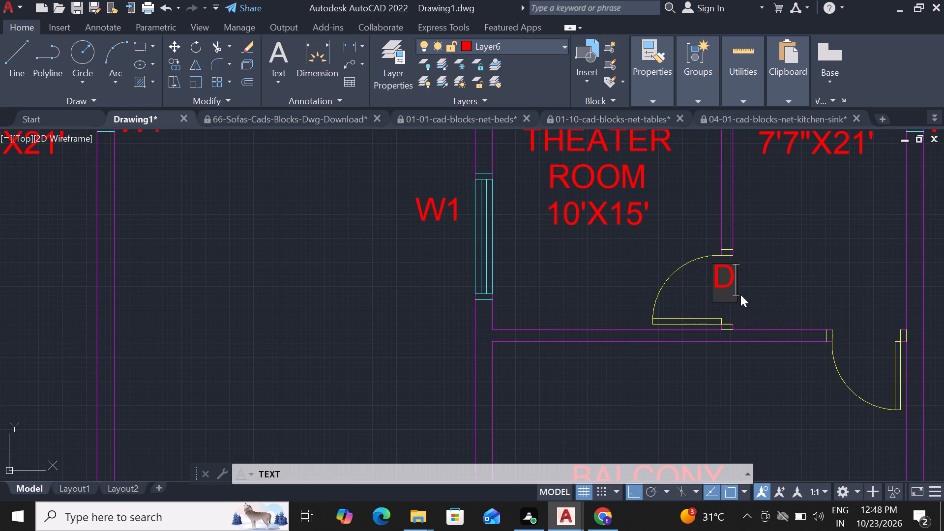
{"action": "left_click", "coordinate": [859, 346]}
{"action": "key", "text": "d"}
{"action": "scroll", "coordinate": [807, 320], "scroll_direction": "down", "scroll_amount": 2}
{"action": "scroll", "coordinate": [653, 307], "scroll_direction": "down", "scroll_amount": 2}
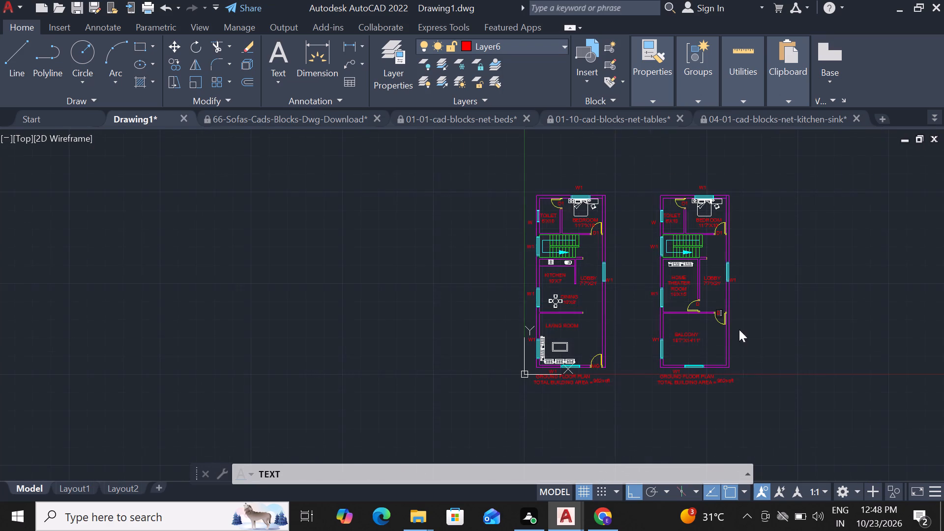
Add the text TOTAL BUILDUP AREA =962sqft below the copied plan's TOTAL BUILDING AREA line.
{"action": "scroll", "coordinate": [708, 384], "scroll_direction": "up", "scroll_amount": 5}
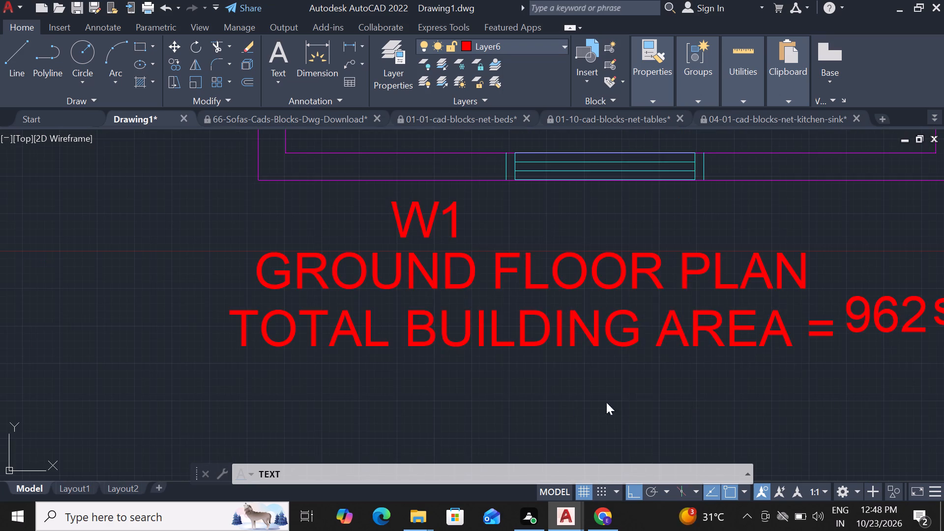
{"action": "scroll", "coordinate": [566, 405], "scroll_direction": "down", "scroll_amount": 1}
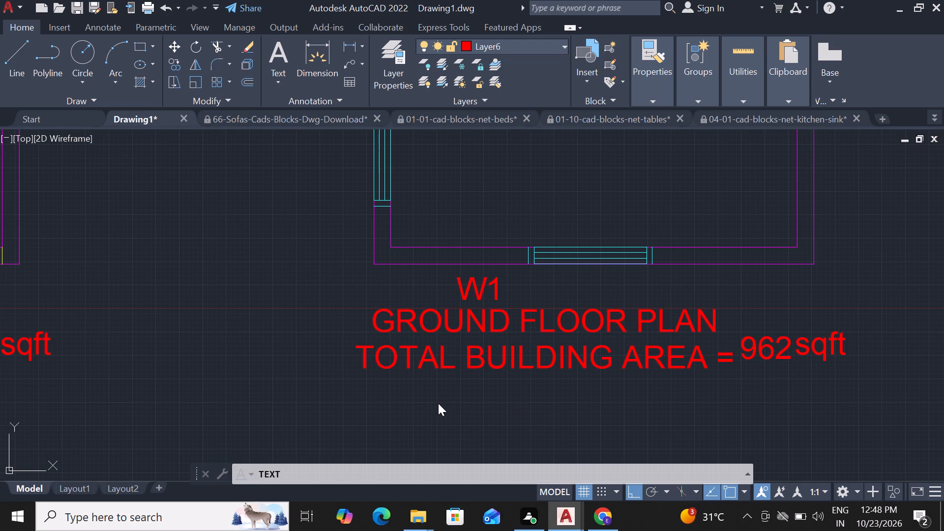
{"action": "left_click", "coordinate": [392, 396]}
{"action": "type", "text": "TO"}
{"action": "type", "text": "TAL"}
{"action": "key", "text": "space"}
{"action": "type", "text": "DUILDUP"}
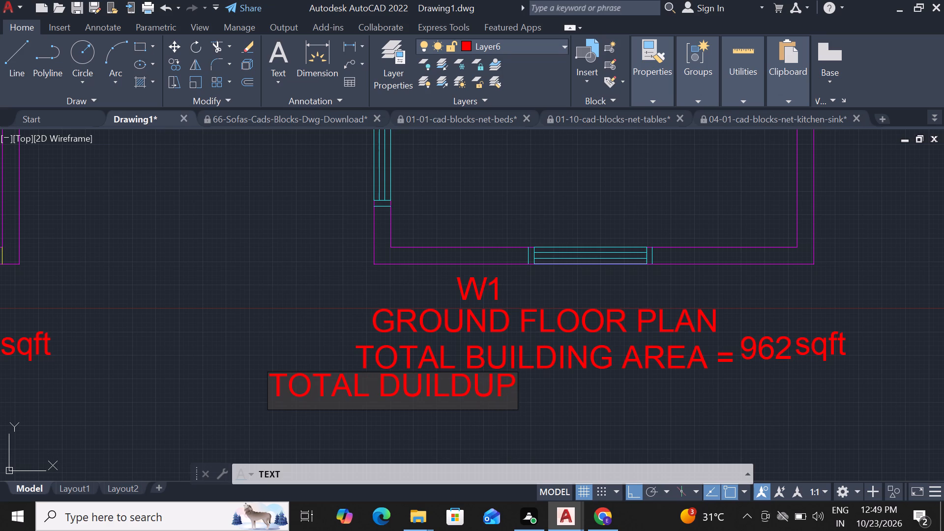
{"action": "left_click", "coordinate": [397, 386]}
{"action": "key", "text": "BackSpace"}
{"action": "key", "text": "b"}
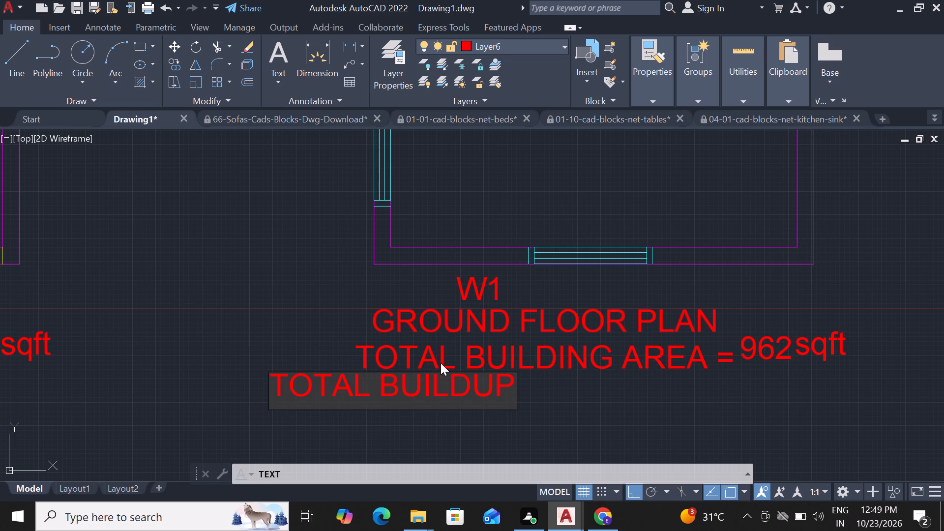
{"action": "left_click", "coordinate": [510, 387]}
{"action": "key", "text": "space"}
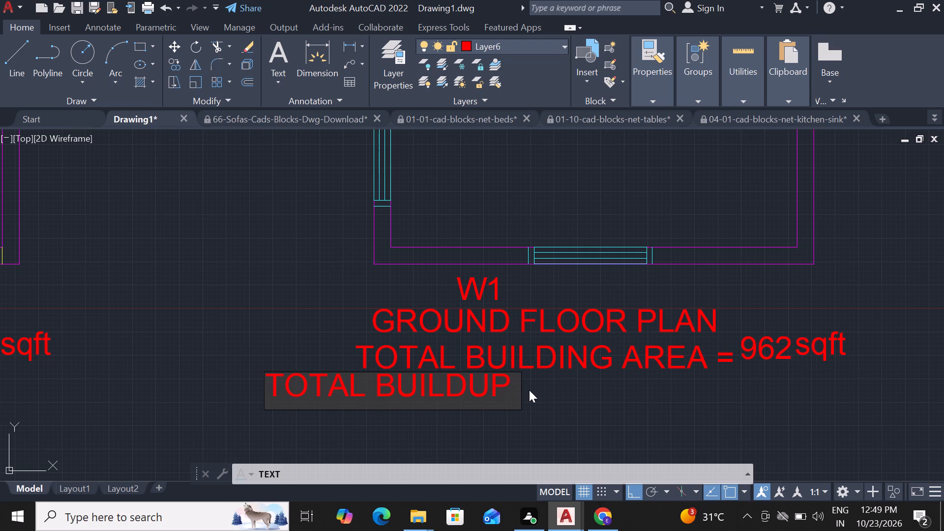
{"action": "type", "text": "AREA"}
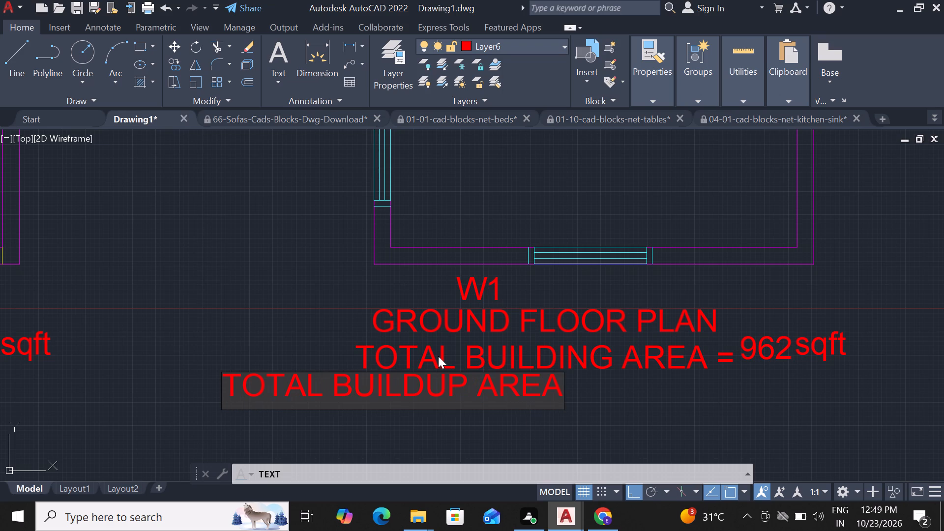
{"action": "key", "text": "space"}
{"action": "key", "text": "equal"}
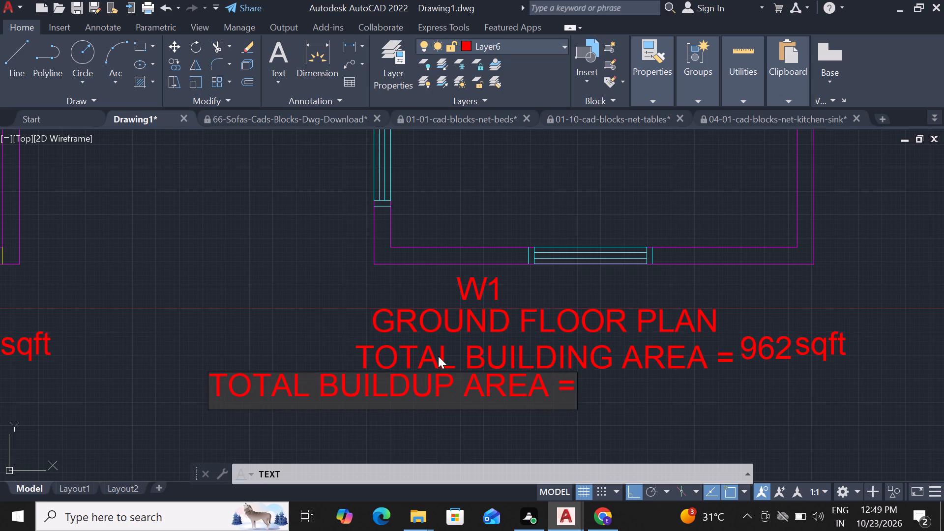
{"action": "key", "text": "9"}
{"action": "key", "text": "6"}
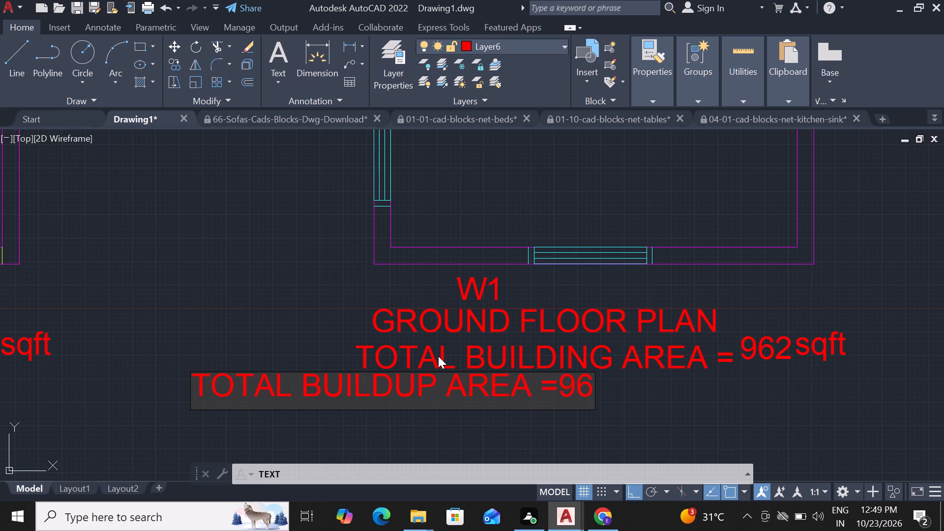
{"action": "key", "text": "2"}
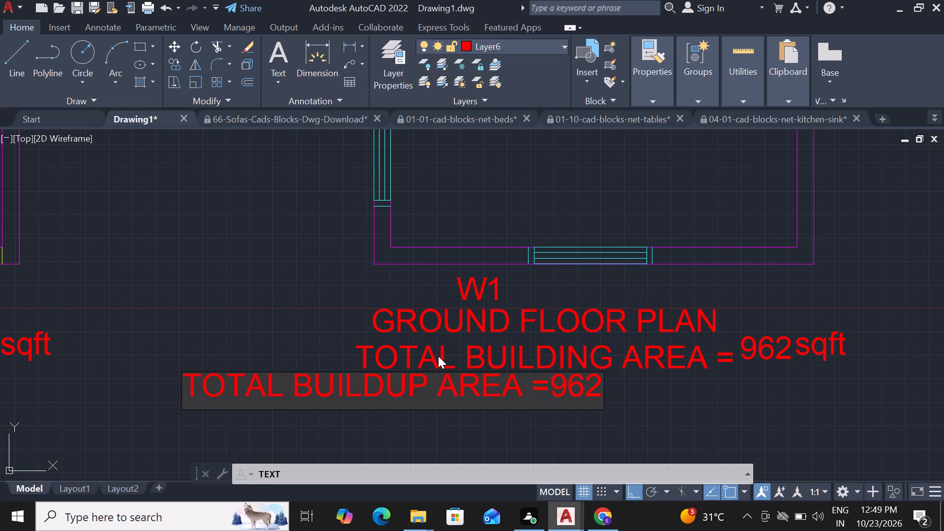
{"action": "type", "text": "sq"}
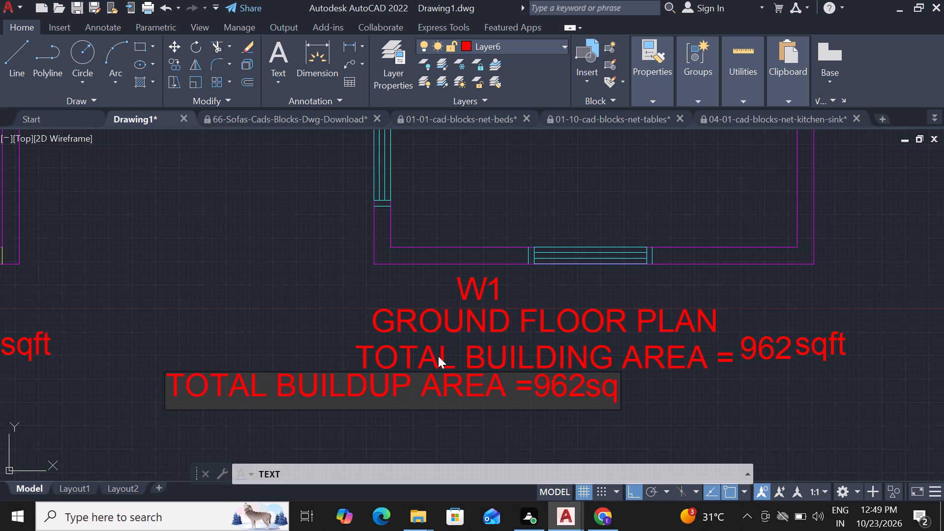
{"action": "type", "text": "ft"}
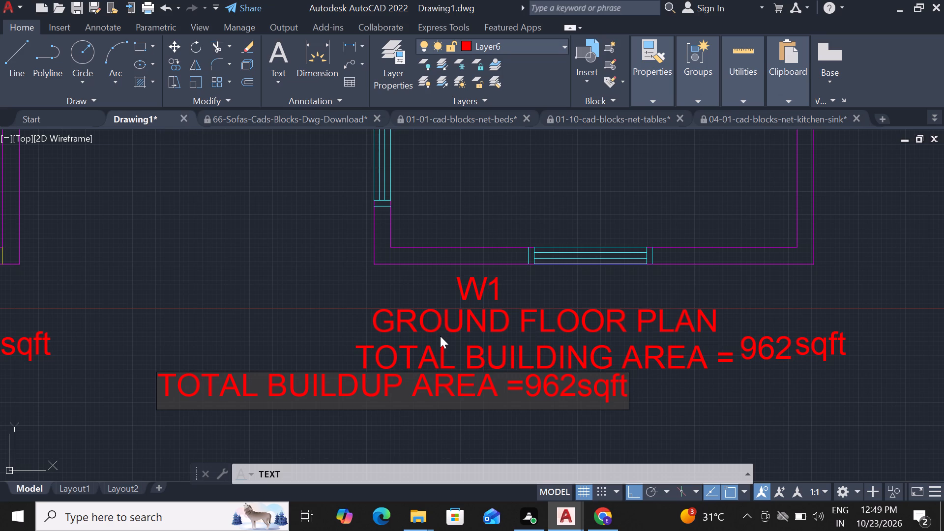
Start a heading with the letters NO in the gap between the two plans, above their upper walls.
{"action": "scroll", "coordinate": [494, 333], "scroll_direction": "down", "scroll_amount": 2}
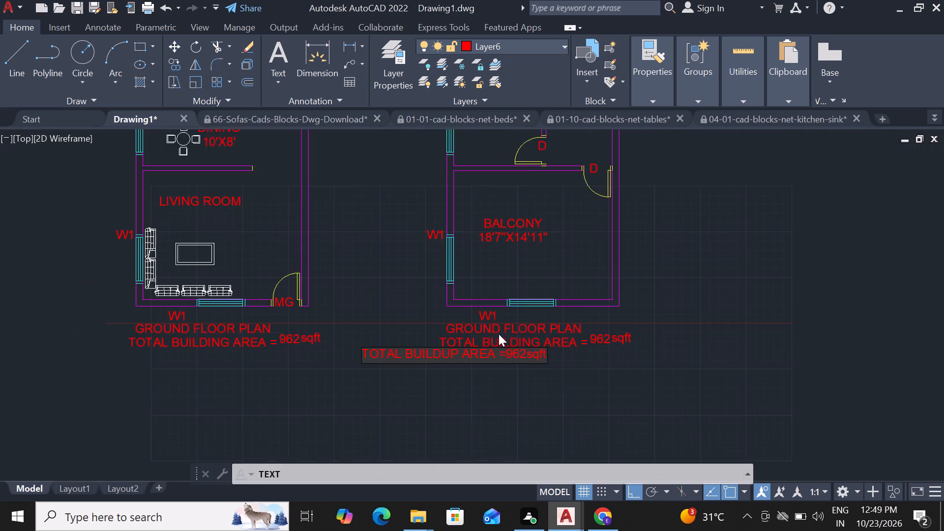
{"action": "scroll", "coordinate": [545, 338], "scroll_direction": "down", "scroll_amount": 3}
{"action": "scroll", "coordinate": [533, 175], "scroll_direction": "up", "scroll_amount": 2}
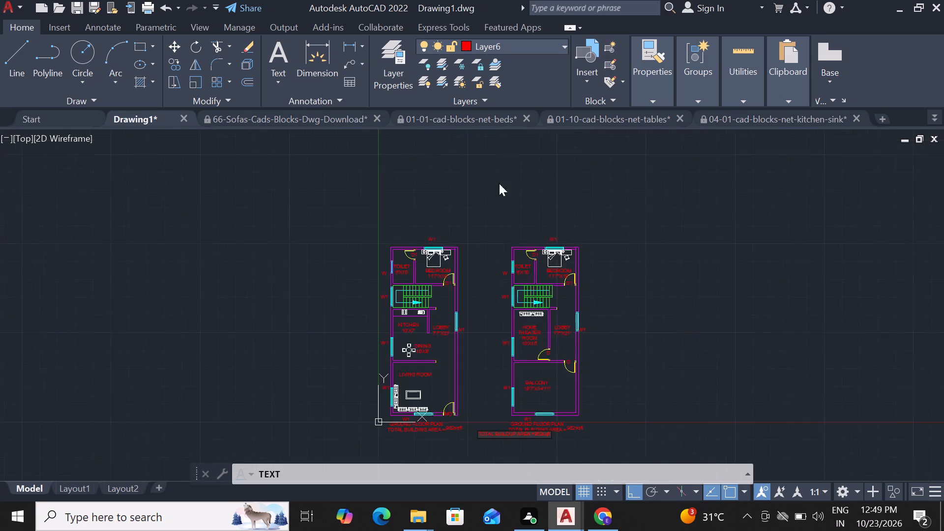
{"action": "scroll", "coordinate": [445, 253], "scroll_direction": "up", "scroll_amount": 1}
{"action": "left_click", "coordinate": [434, 256]}
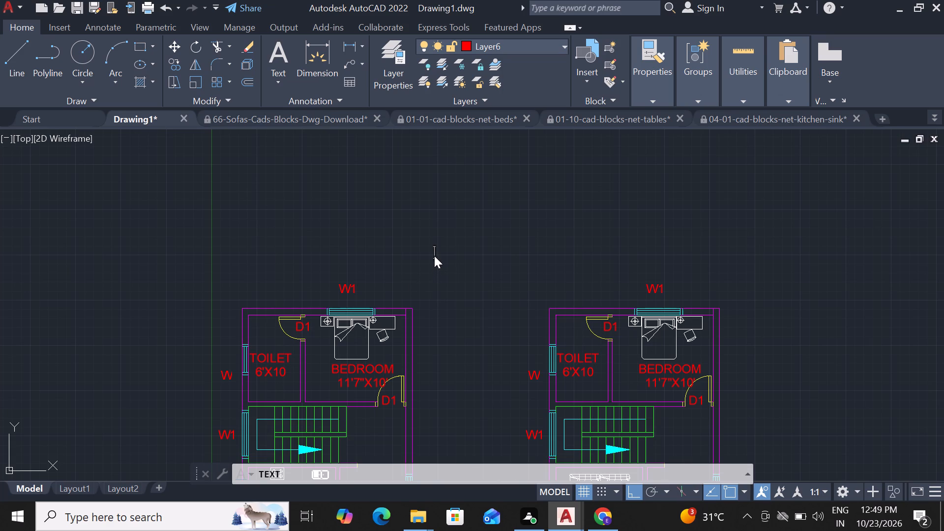
{"action": "left_click", "coordinate": [430, 266]}
{"action": "left_click", "coordinate": [465, 271]}
{"action": "left_click", "coordinate": [452, 279]}
{"action": "scroll", "coordinate": [452, 279], "scroll_direction": "up", "scroll_amount": 2}
{"action": "key", "text": "n"}
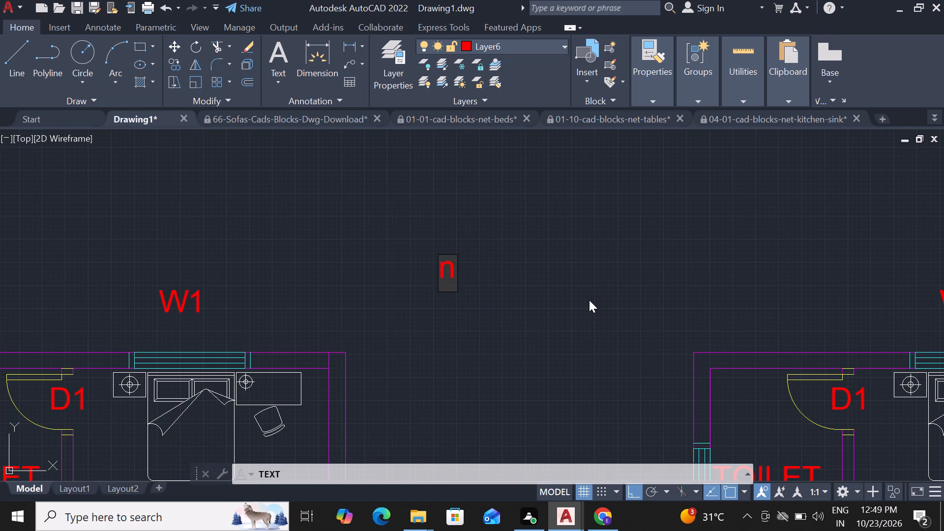
{"action": "key", "text": "BackSpace"}
{"action": "type", "text": "NOE"}
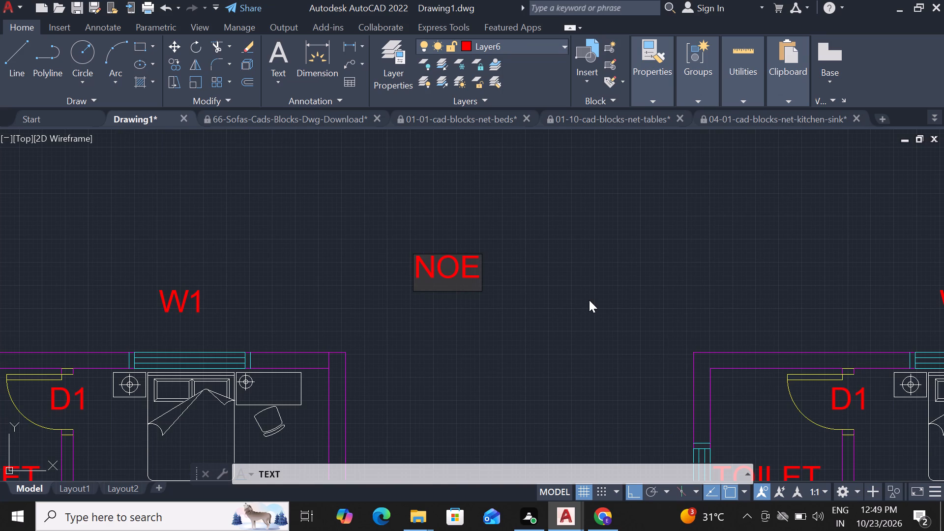
{"action": "key", "text": "BackSpace"}
{"action": "left_click", "coordinate": [589, 300]}
{"action": "type", "text": "RT"}
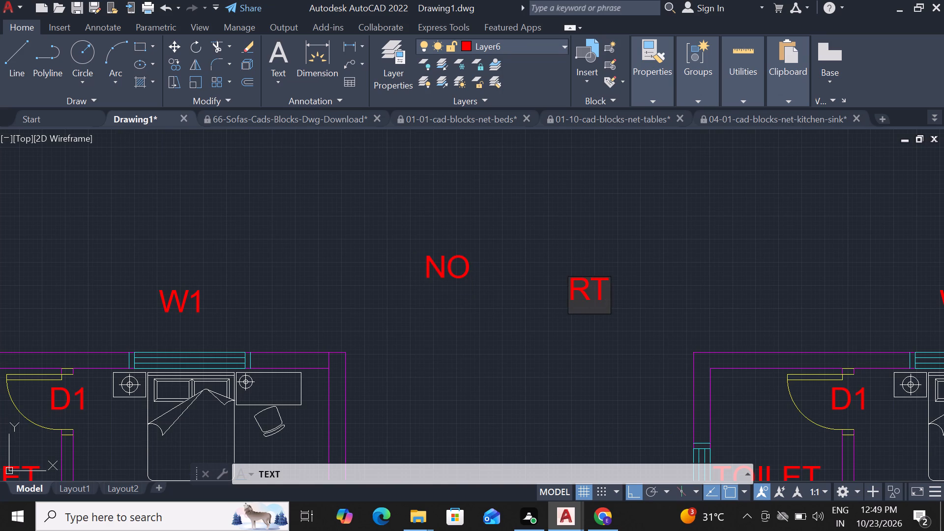
{"action": "key", "text": "BackSpace"}
{"action": "key", "text": "BackSpace"}
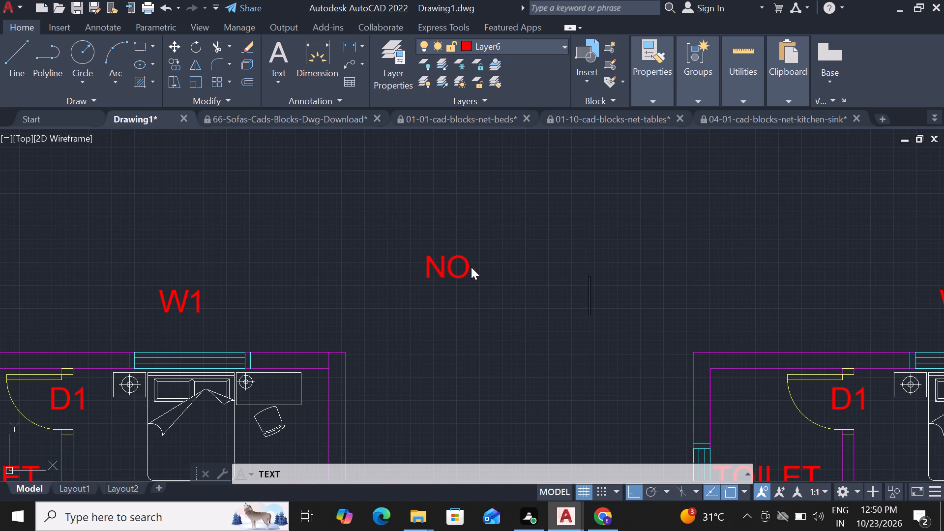
{"action": "left_click", "coordinate": [480, 273]}
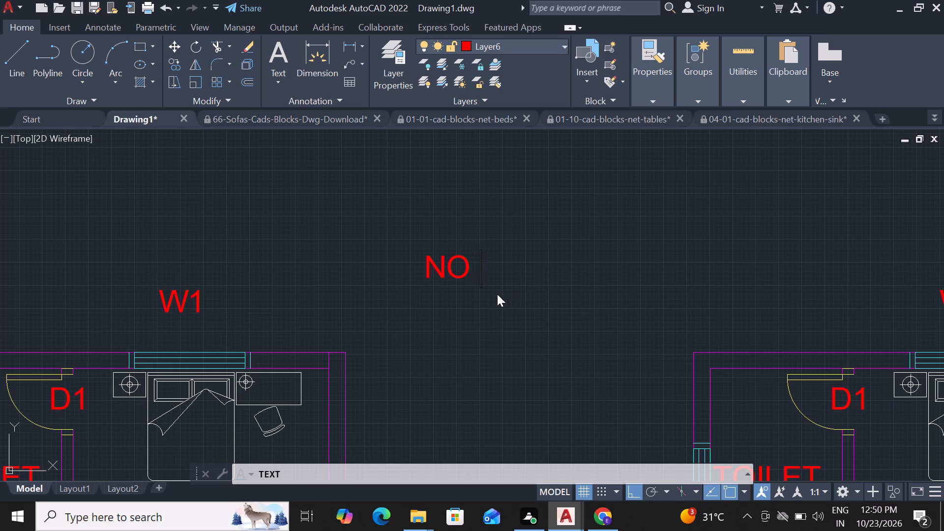
Add the heading NORTH FACING HOUSE between the two plans, above their upper walls.
{"action": "left_click", "coordinate": [497, 294]}
{"action": "type", "text": "NO"}
{"action": "type", "text": "RT"}
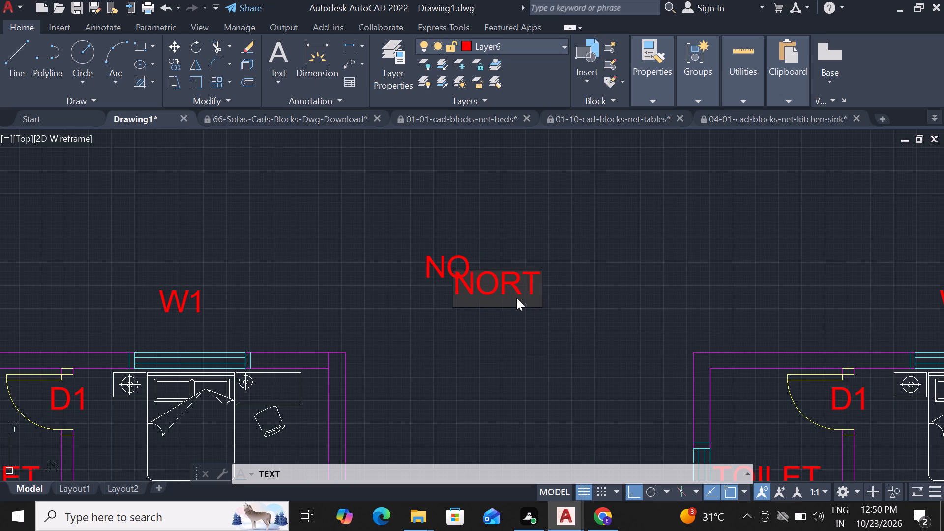
{"action": "type", "text": "H"}
{"action": "key", "text": "space"}
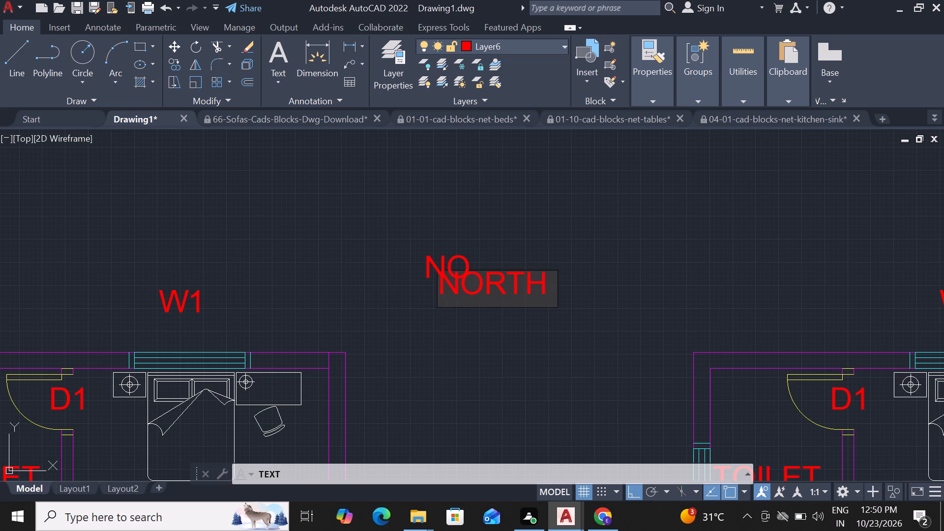
{"action": "type", "text": "FAC"}
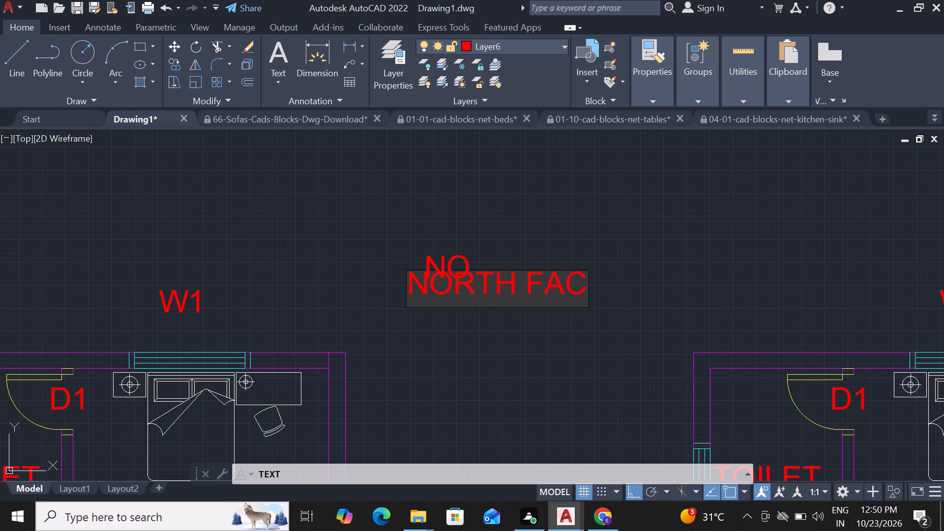
{"action": "key", "text": "i"}
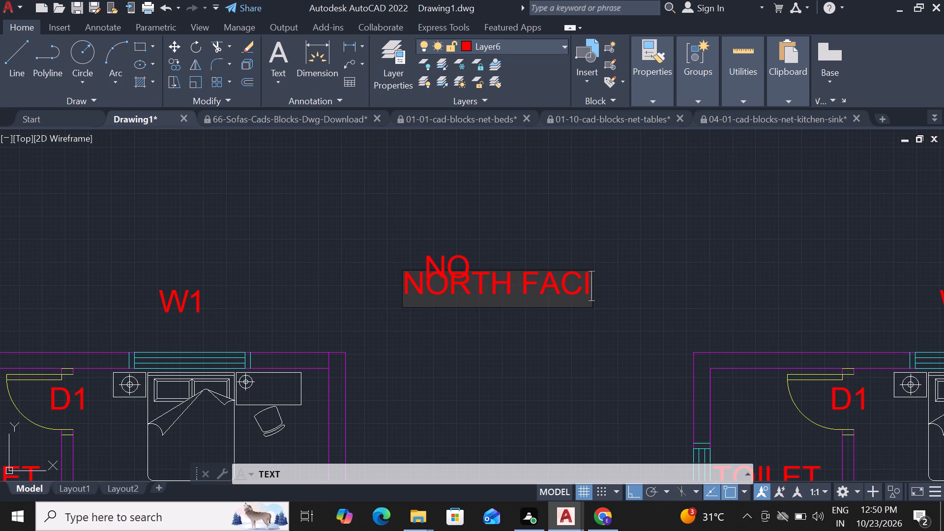
{"action": "key", "text": "n"}
{"action": "type", "text": "G"}
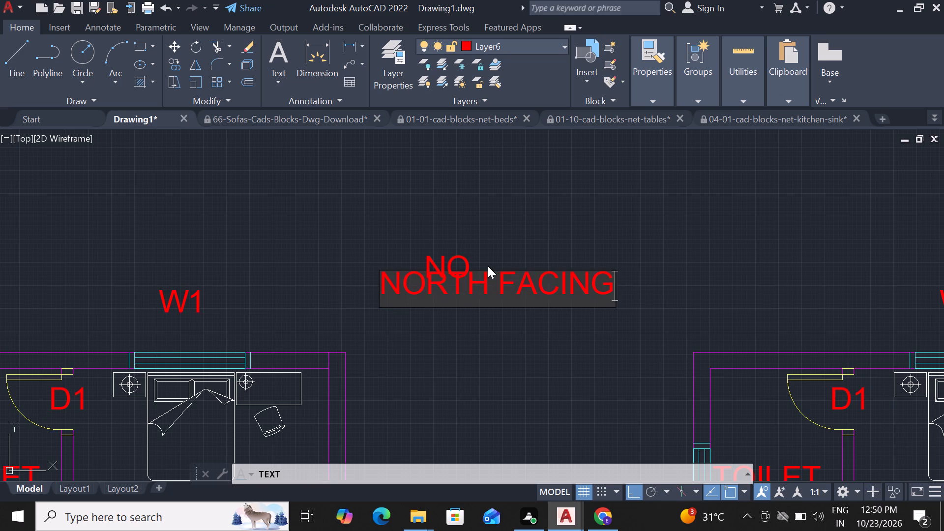
{"action": "key", "text": "space"}
{"action": "type", "text": "HOUSE"}
Label the gap between the two plan titles ROAD, just below the plans' lower walls, and finish the text command.
{"action": "scroll", "coordinate": [478, 242], "scroll_direction": "down", "scroll_amount": 3}
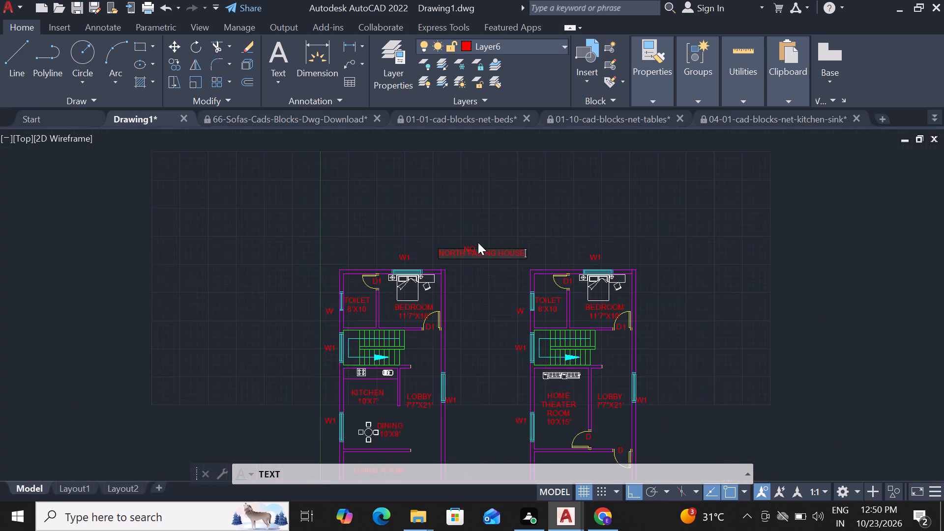
{"action": "scroll", "coordinate": [478, 242], "scroll_direction": "down", "scroll_amount": 1}
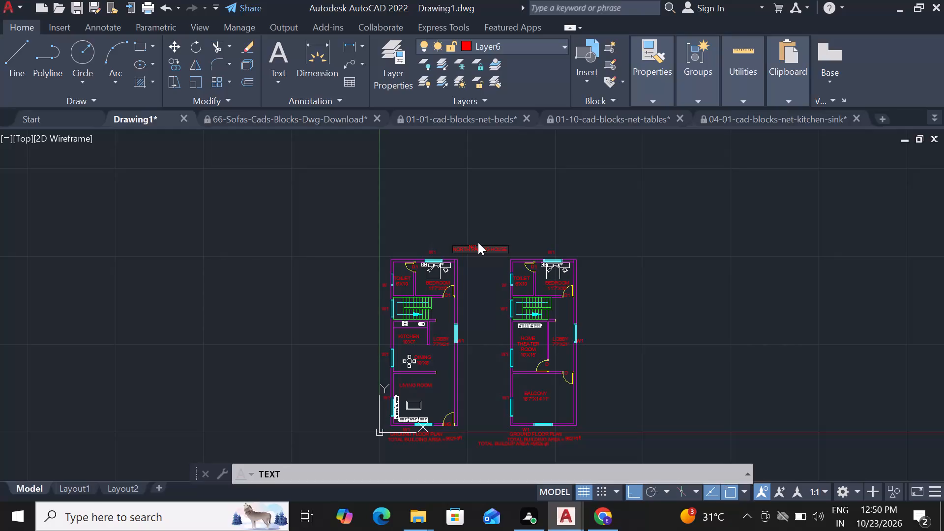
{"action": "scroll", "coordinate": [478, 242], "scroll_direction": "down", "scroll_amount": 1}
{"action": "scroll", "coordinate": [491, 387], "scroll_direction": "up", "scroll_amount": 1}
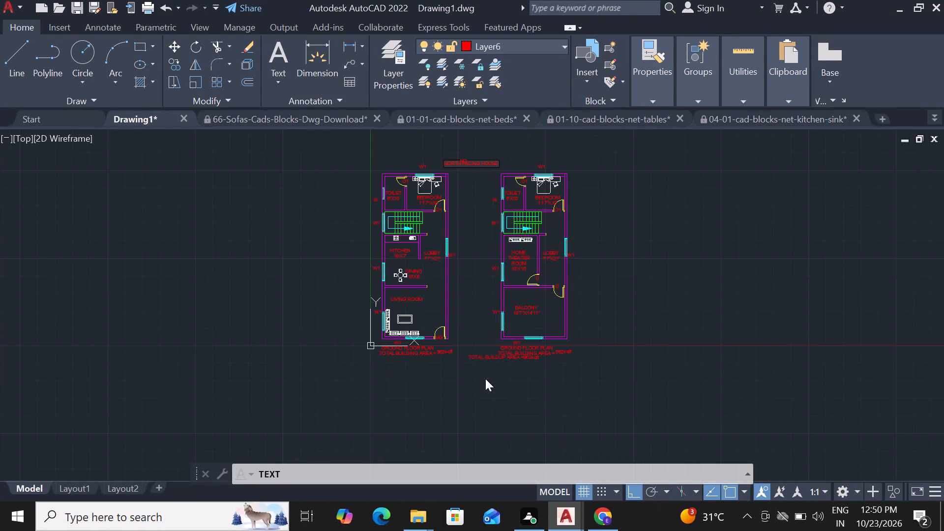
{"action": "scroll", "coordinate": [468, 359], "scroll_direction": "up", "scroll_amount": 3}
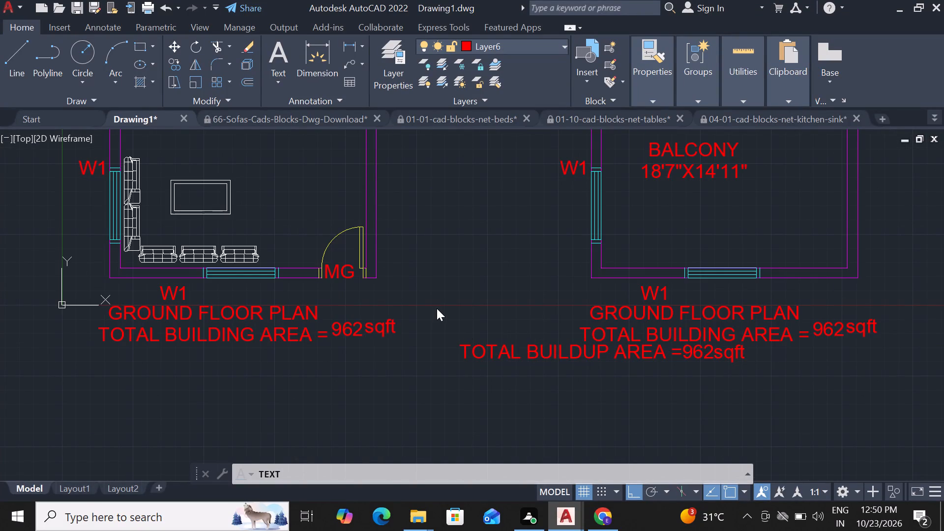
{"action": "left_click", "coordinate": [446, 305]}
{"action": "left_click", "coordinate": [449, 310]}
{"action": "type", "text": "ROA"}
{"action": "key", "text": "d"}
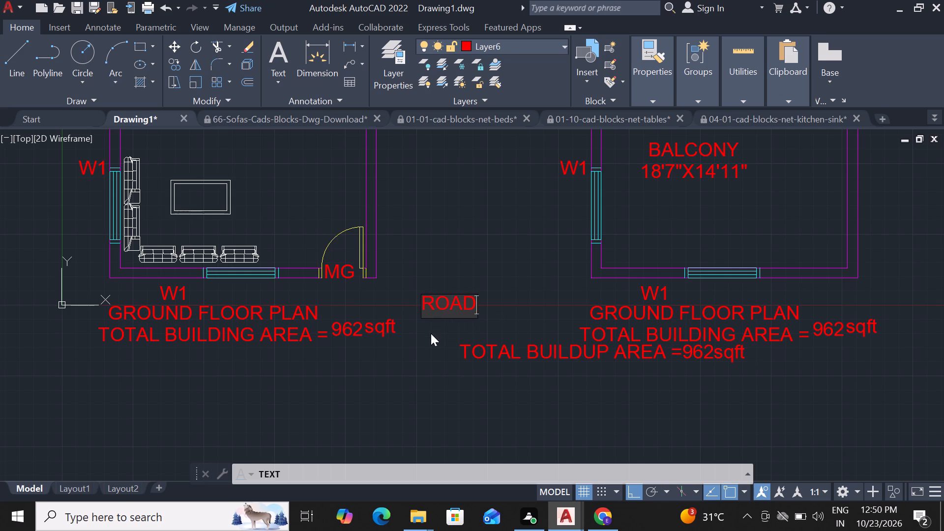
{"action": "left_click", "coordinate": [429, 346]}
{"action": "key", "text": "Escape"}
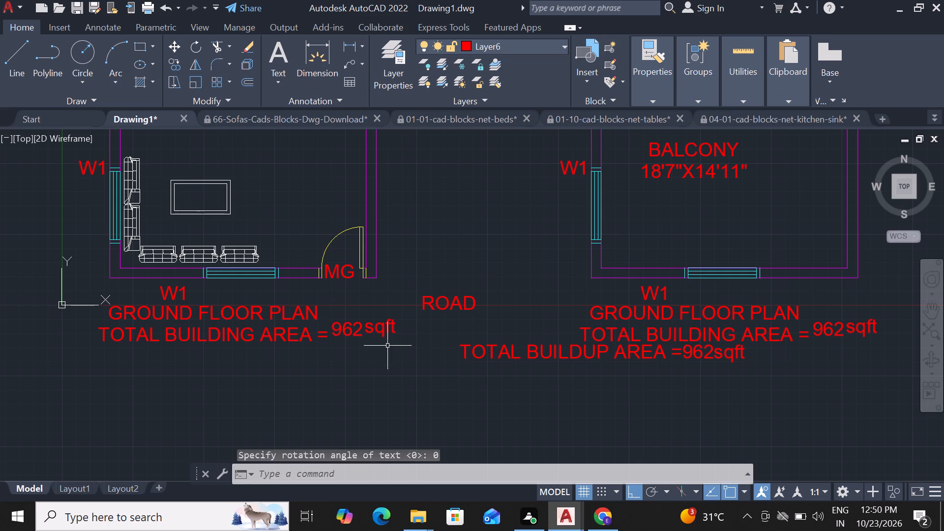
Delete the TOTAL BUILDING AREA = 962 sqft text pieces below both floor plans.
{"action": "left_click", "coordinate": [378, 331]}
{"action": "left_click", "coordinate": [346, 325]}
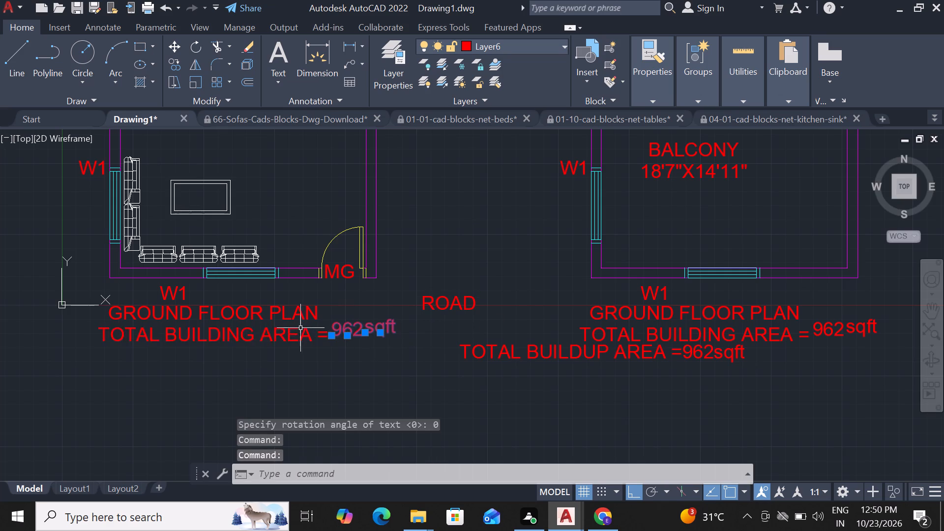
{"action": "left_click", "coordinate": [295, 330]}
{"action": "key", "text": "Delete"}
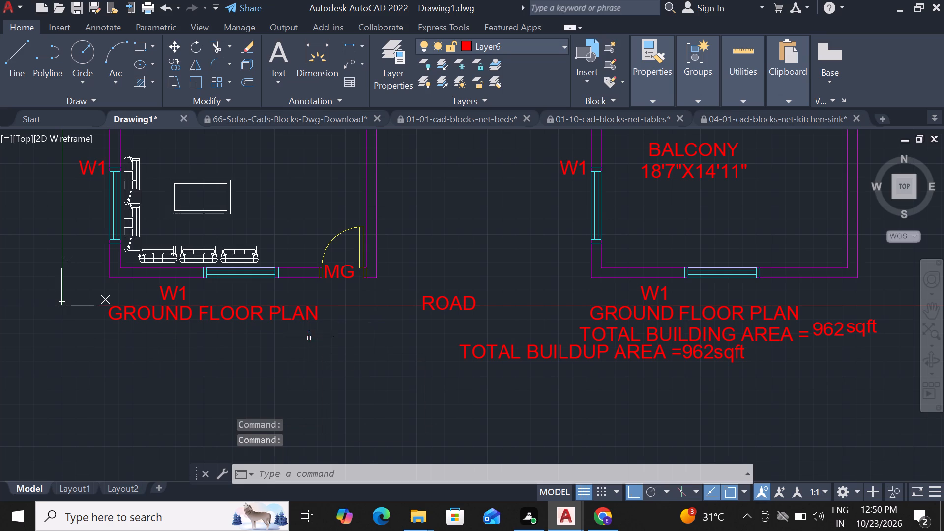
{"action": "left_click", "coordinate": [691, 335]}
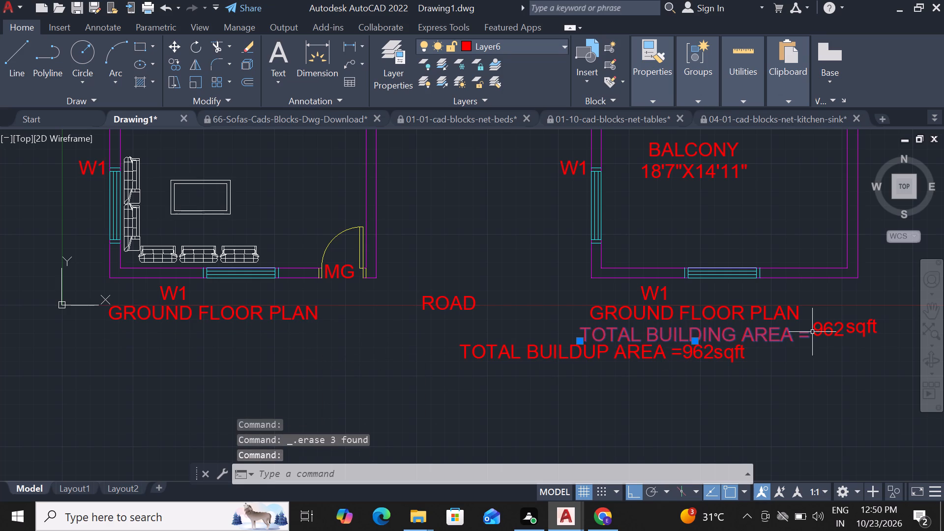
{"action": "left_click", "coordinate": [861, 330]}
{"action": "left_click", "coordinate": [823, 330]}
{"action": "key", "text": "Delete"}
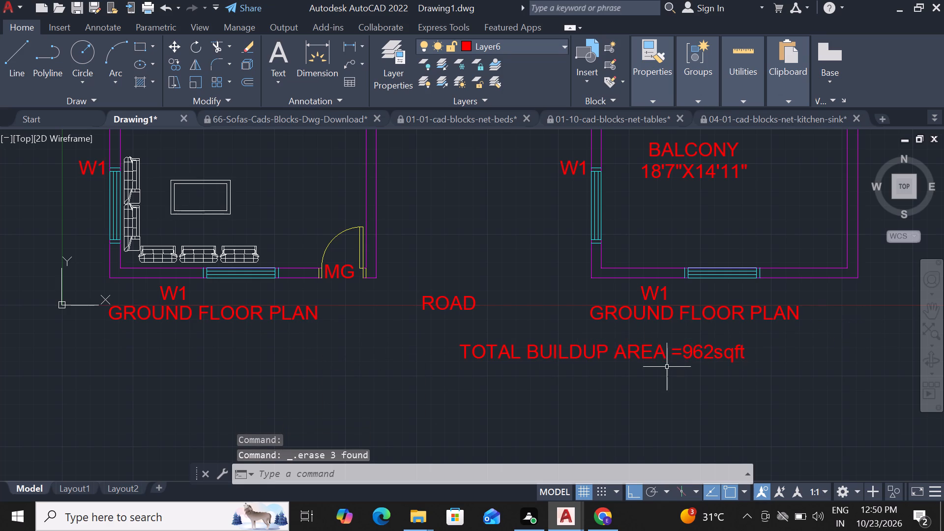
Move the TOTAL BUILDUP AREA =962sqft text horizontally until it sits below the copied plan.
{"action": "left_click", "coordinate": [619, 354]}
{"action": "type", "text": "M"}
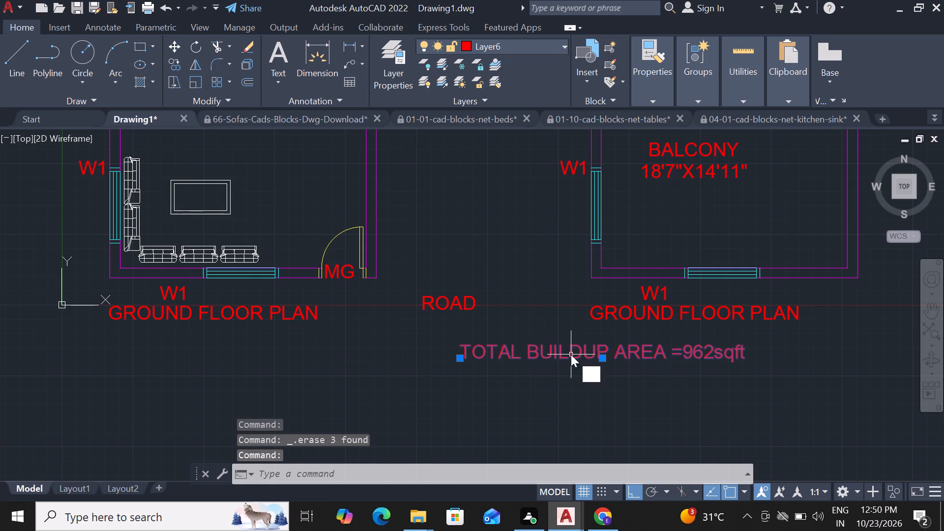
{"action": "key", "text": "space"}
{"action": "left_click", "coordinate": [578, 354]}
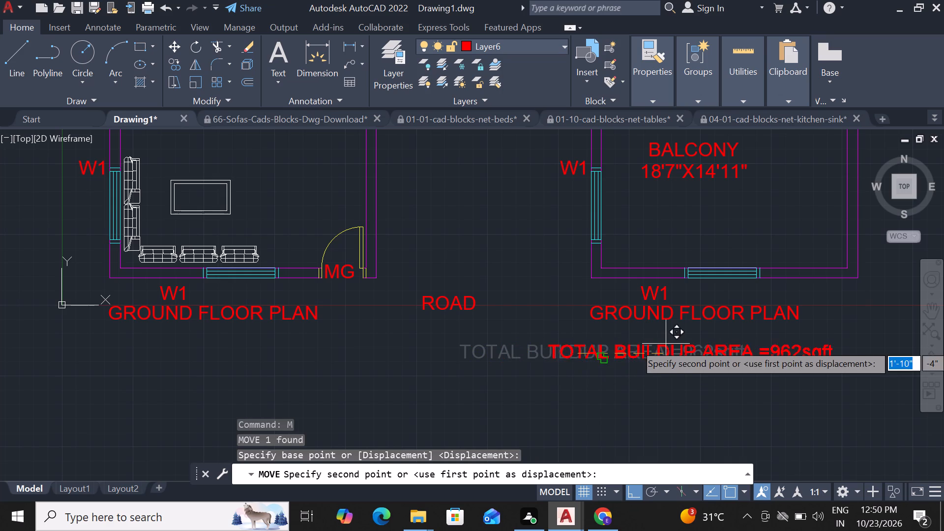
{"action": "left_click", "coordinate": [678, 341]}
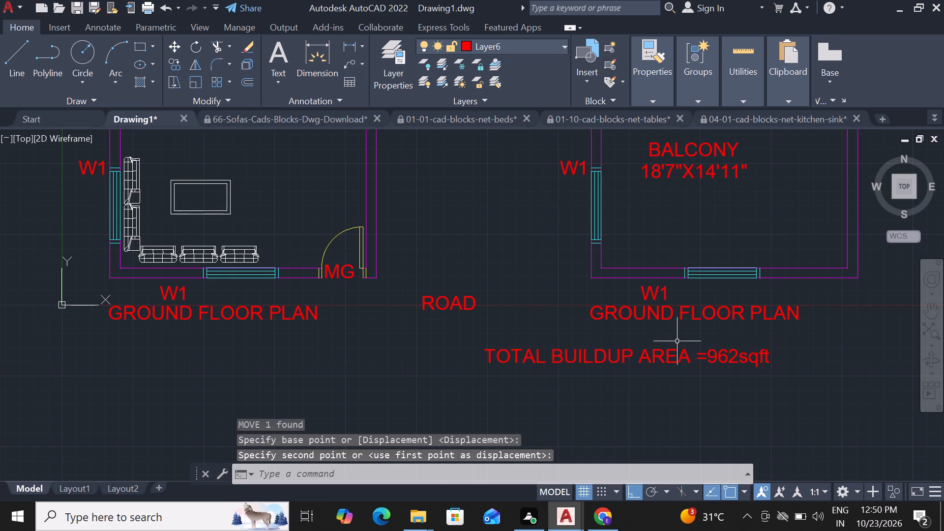
{"action": "left_click", "coordinate": [622, 353]}
{"action": "type", "text": "M"}
{"action": "key", "text": "space"}
{"action": "left_click", "coordinate": [627, 353]}
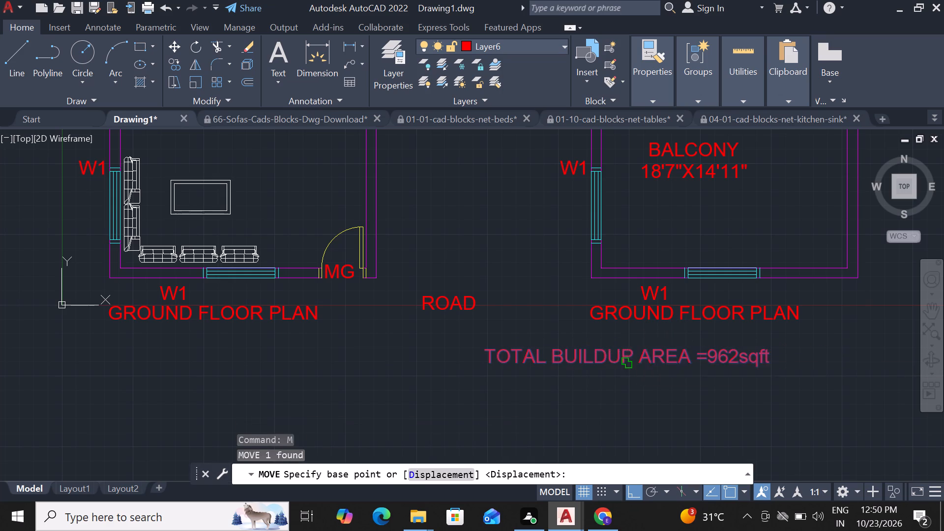
{"action": "left_click", "coordinate": [746, 350]}
{"action": "left_click", "coordinate": [667, 358]}
{"action": "type", "text": "M"}
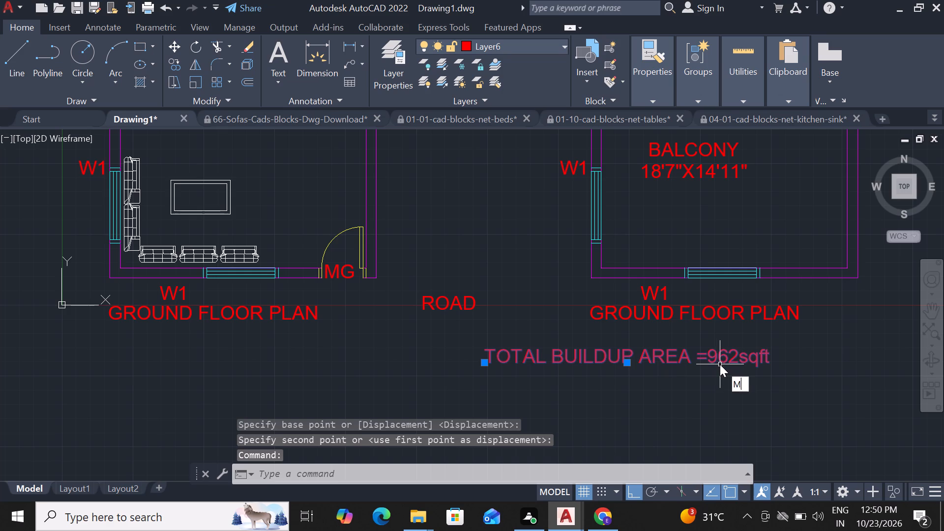
{"action": "key", "text": "space"}
{"action": "left_click", "coordinate": [747, 361]}
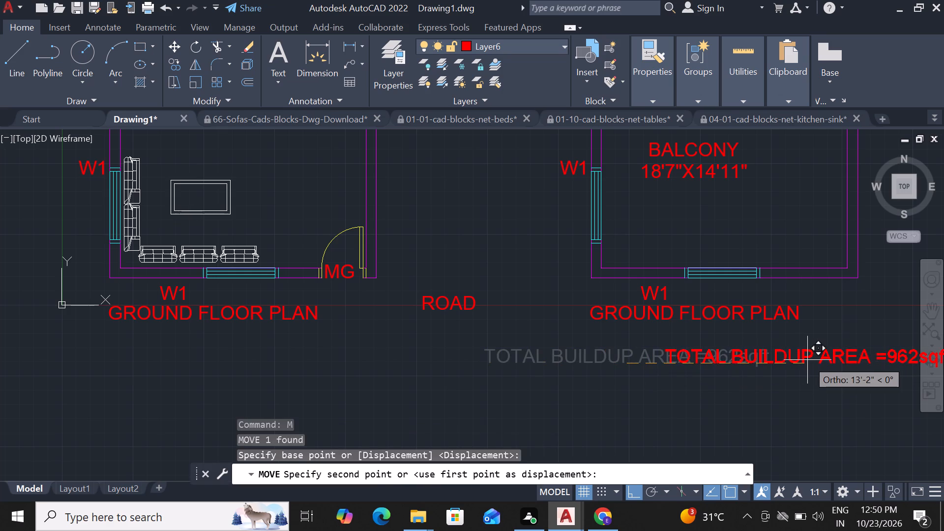
{"action": "left_click", "coordinate": [807, 360]}
{"action": "left_click", "coordinate": [783, 360]}
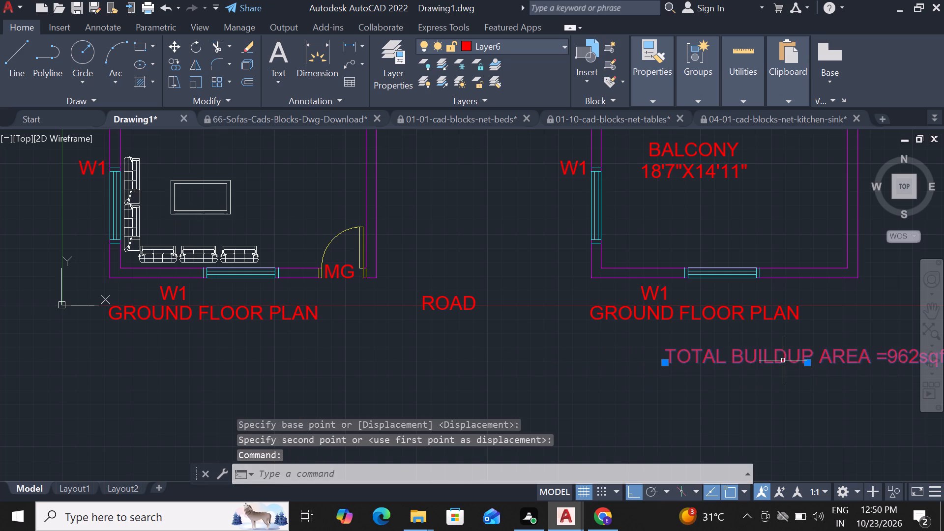
{"action": "type", "text": "M"}
{"action": "key", "text": "space"}
{"action": "left_click", "coordinate": [783, 360]}
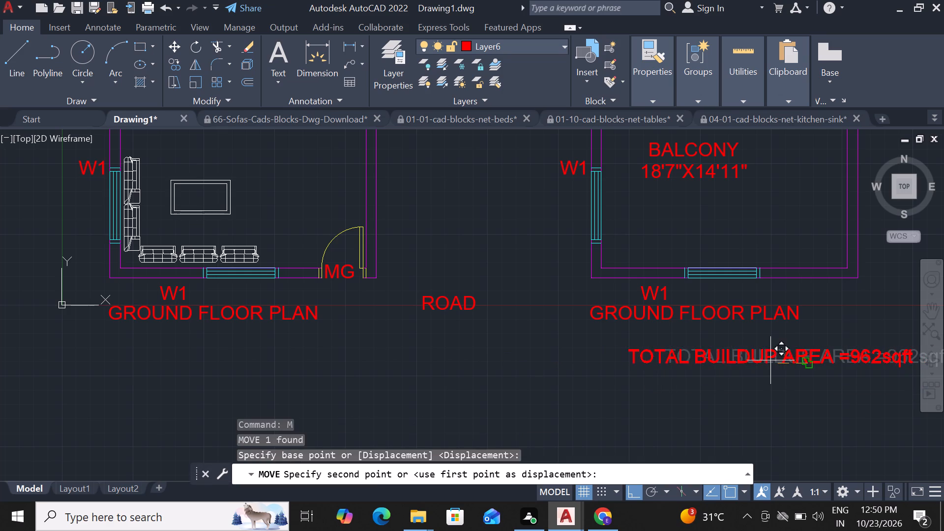
{"action": "left_click", "coordinate": [770, 360]}
Copy the TOTAL BUILDUP AREA =962sqft text below the original plan and again nearer the copied plan's left wall line.
{"action": "left_click", "coordinate": [770, 360]}
{"action": "type", "text": "CO"}
{"action": "key", "text": "Return"}
{"action": "left_click", "coordinate": [745, 356]}
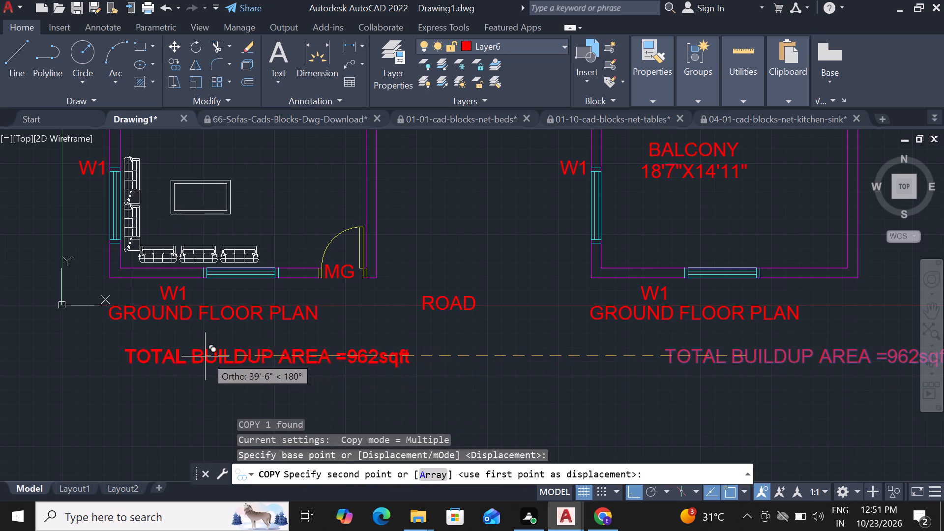
{"action": "left_click", "coordinate": [191, 354]}
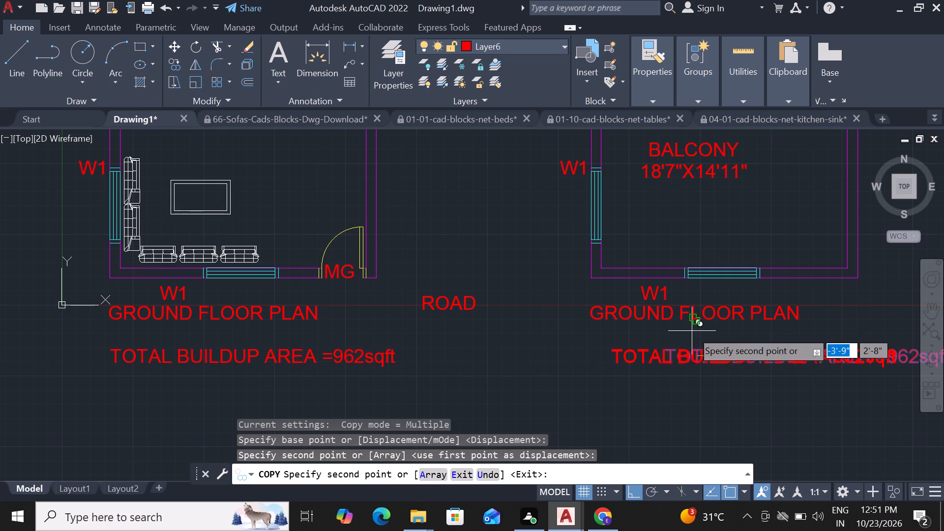
{"action": "left_click", "coordinate": [674, 335]}
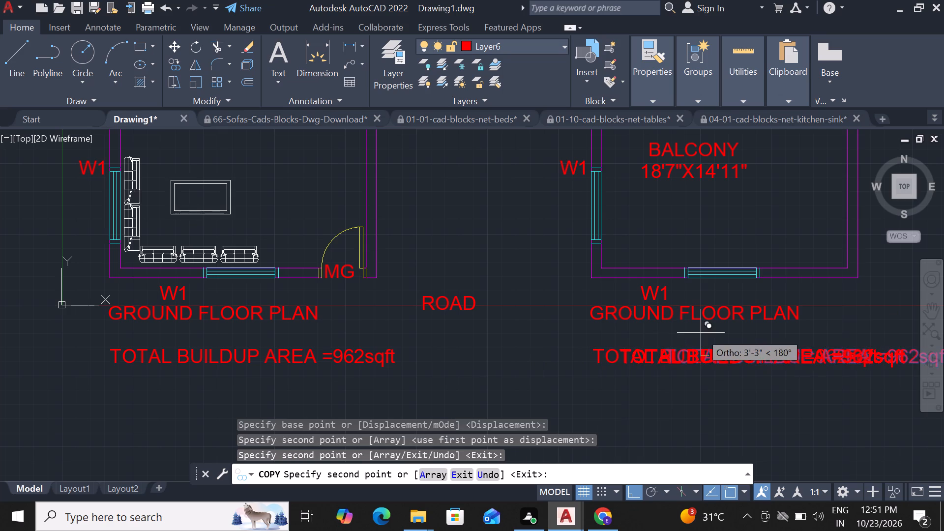
{"action": "key", "text": "Escape"}
Delete the overlapping source TOTAL BUILDUP AREA text below the copied plan, keeping the copy aligned with its walls.
{"action": "scroll", "coordinate": [630, 350], "scroll_direction": "down", "scroll_amount": 2}
{"action": "scroll", "coordinate": [729, 358], "scroll_direction": "up", "scroll_amount": 3}
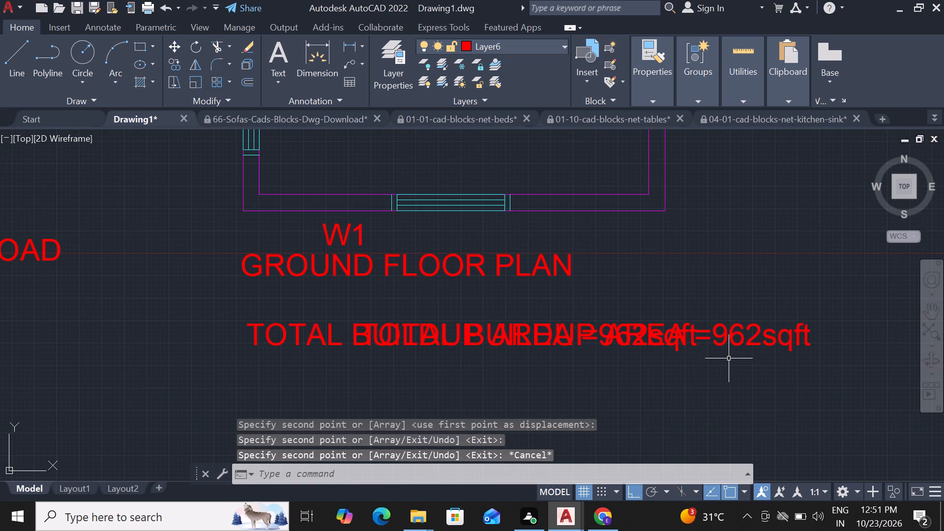
{"action": "left_click", "coordinate": [740, 338]}
{"action": "key", "text": "Delete"}
Delete the GROUND FLOOR PLAN title below the copied plan with the balcony.
{"action": "scroll", "coordinate": [736, 340], "scroll_direction": "down", "scroll_amount": 1}
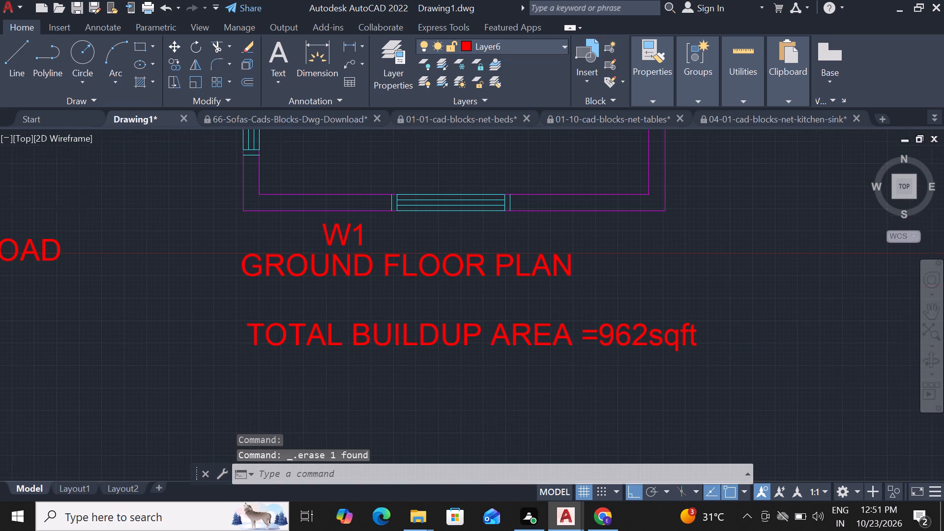
{"action": "scroll", "coordinate": [736, 340], "scroll_direction": "down", "scroll_amount": 1}
{"action": "left_click", "coordinate": [607, 308]}
{"action": "key", "text": "Delete"}
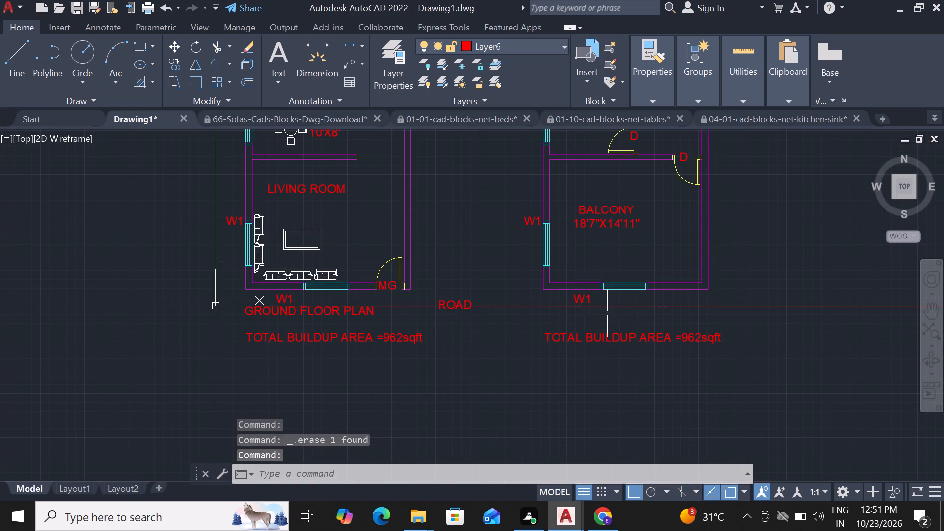
Add the centre-justified title FIRST FLOOR PLAN below the balcony plan, with text height 1' and rotation 0.
{"action": "scroll", "coordinate": [612, 313], "scroll_direction": "up", "scroll_amount": 1}
{"action": "type", "text": "DT J"}
{"action": "key", "text": "space"}
{"action": "type", "text": "C"}
{"action": "key", "text": "space"}
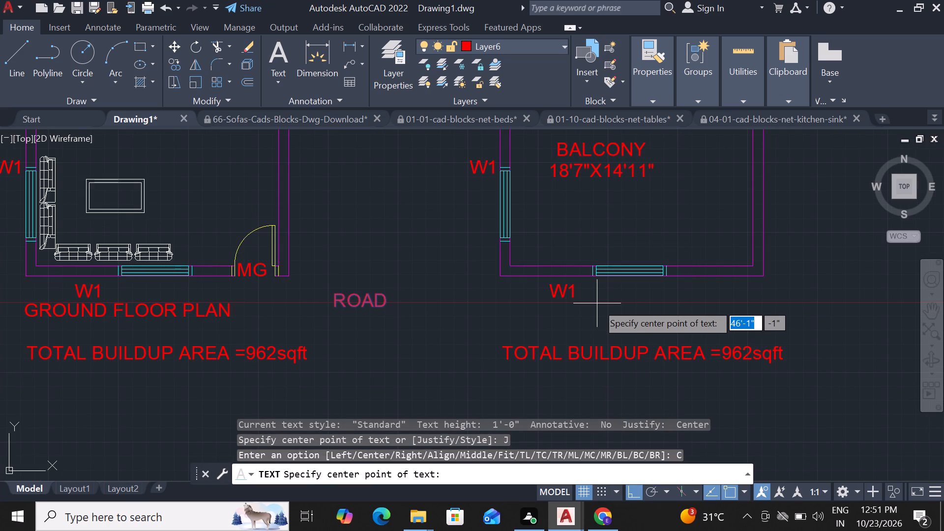
{"action": "left_click", "coordinate": [603, 313]}
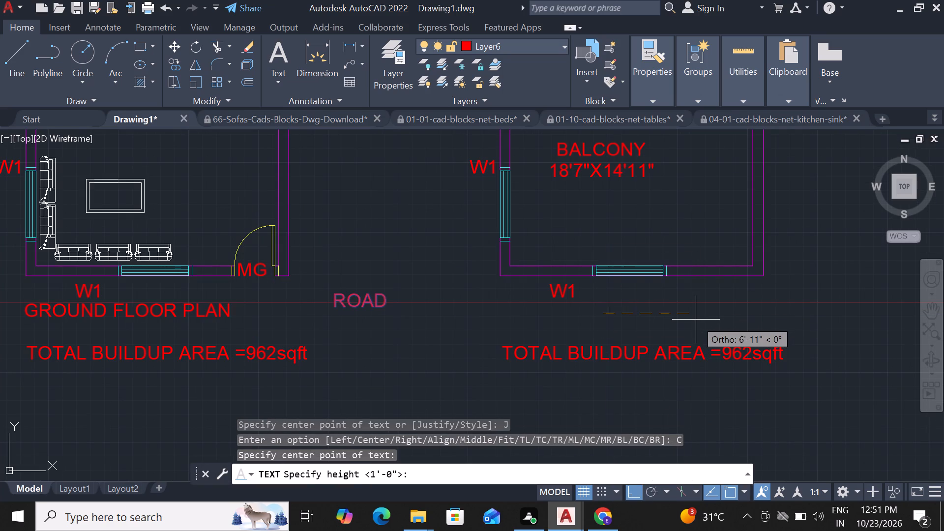
{"action": "type", "text": "1'"}
{"action": "key", "text": "Return"}
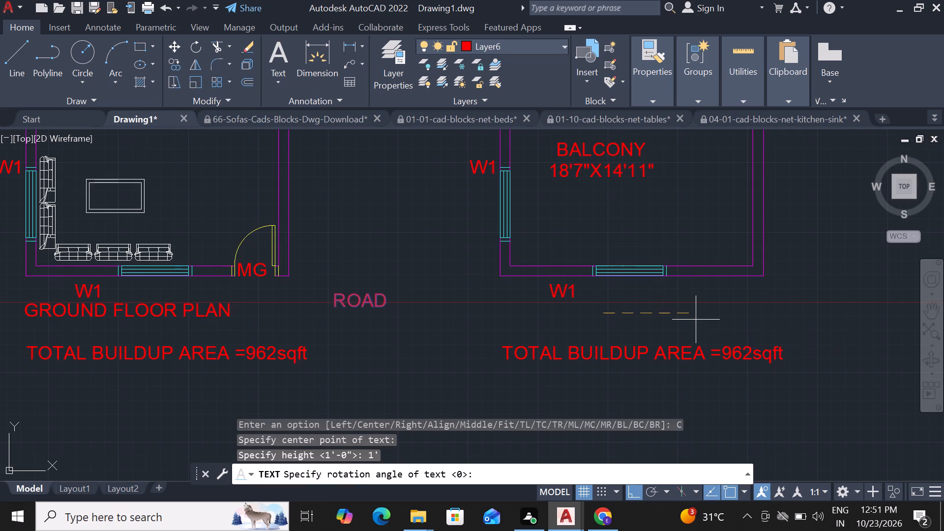
{"action": "key", "text": "0"}
{"action": "key", "text": "Return"}
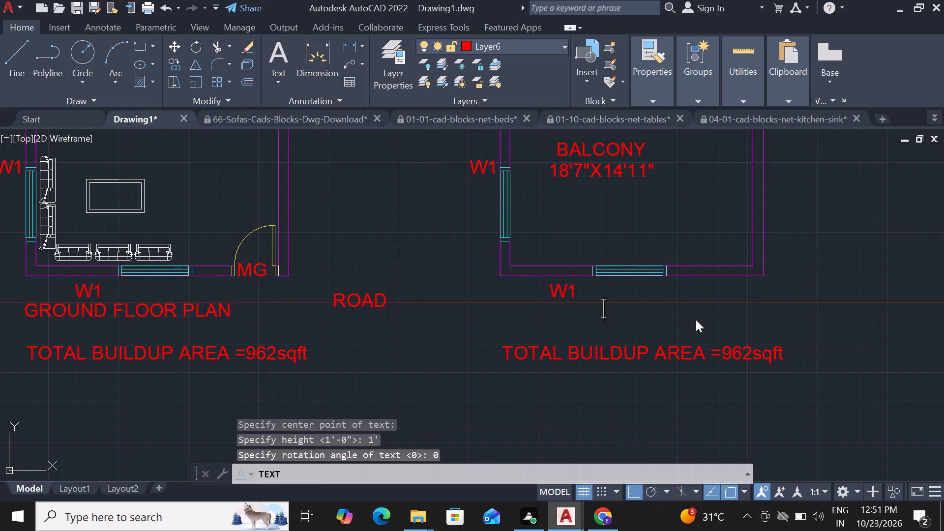
{"action": "key", "text": "f"}
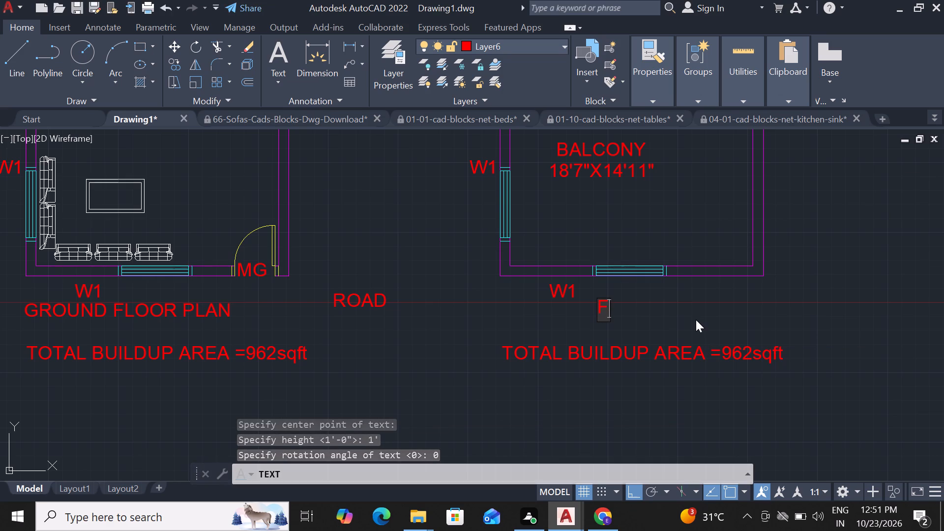
{"action": "key", "text": "i"}
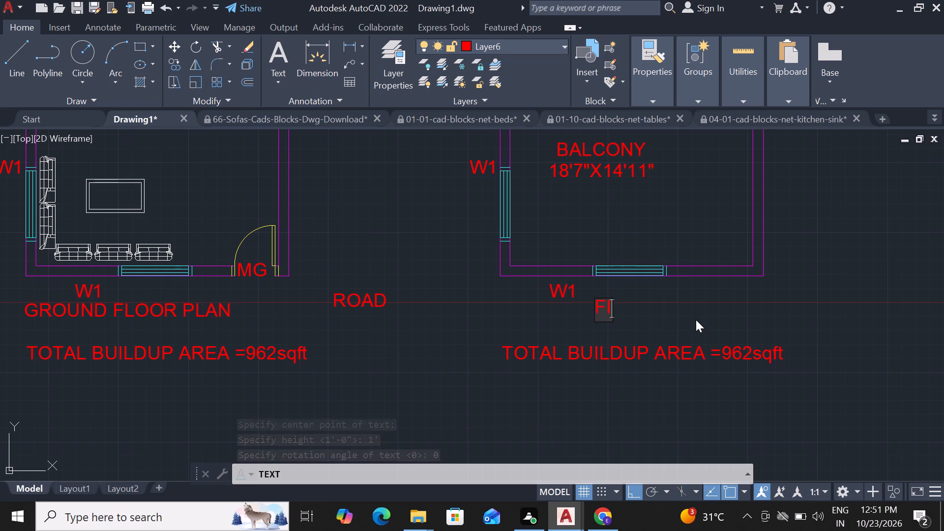
{"action": "key", "text": "r"}
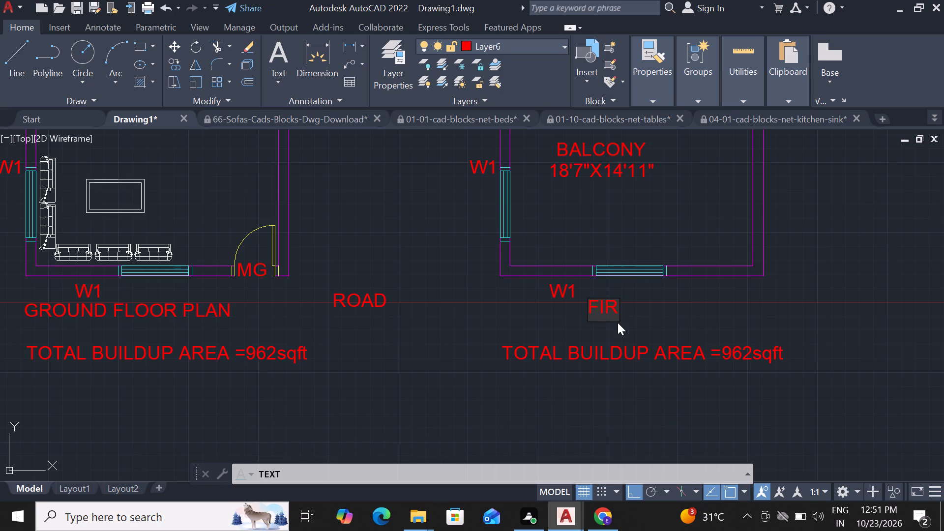
{"action": "key", "text": "s"}
{"action": "type", "text": "T FLOO"}
{"action": "key", "text": "r"}
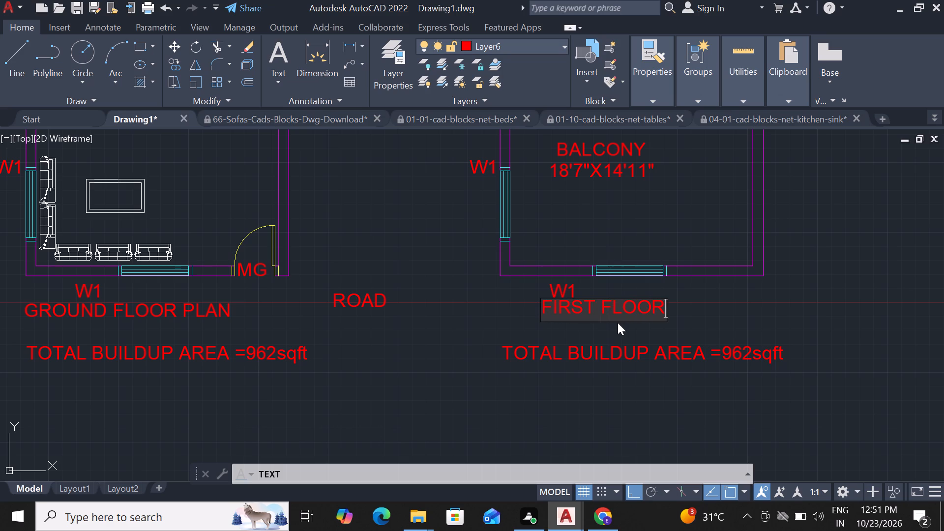
{"action": "key", "text": "space"}
{"action": "type", "text": "PL"}
{"action": "type", "text": "AN"}
{"action": "left_click", "coordinate": [736, 321]}
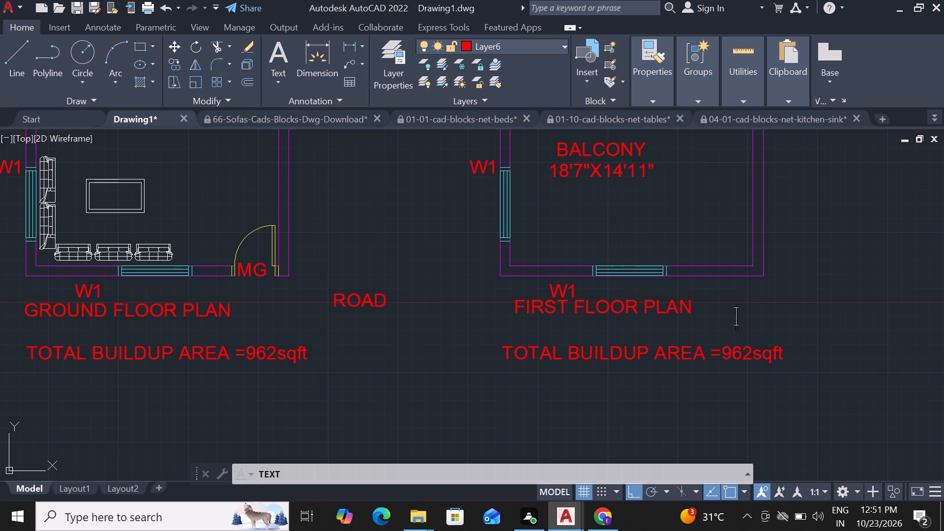
{"action": "key", "text": "Escape"}
Delete the stray NO text overlapping the NORTH FACING HOUSE heading.
{"action": "scroll", "coordinate": [736, 321], "scroll_direction": "down", "scroll_amount": 5}
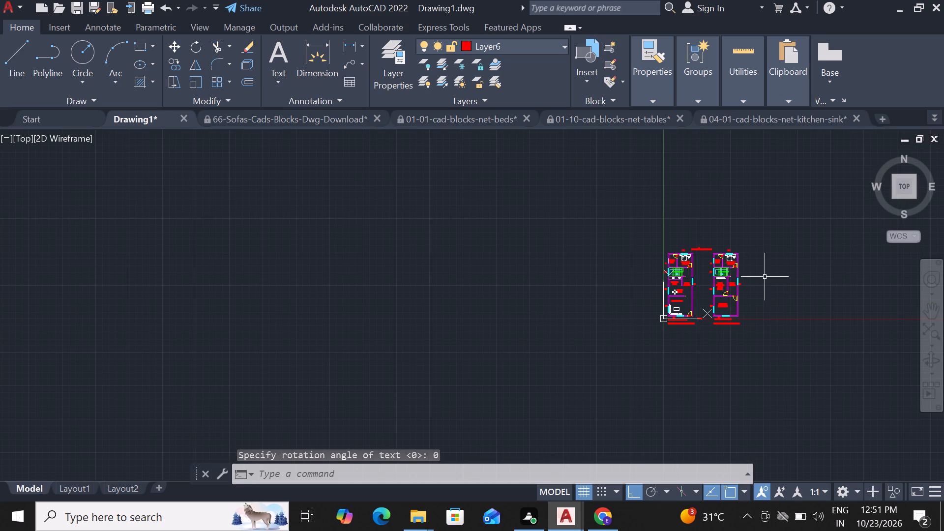
{"action": "scroll", "coordinate": [727, 191], "scroll_direction": "up", "scroll_amount": 2}
{"action": "scroll", "coordinate": [659, 337], "scroll_direction": "up", "scroll_amount": 6}
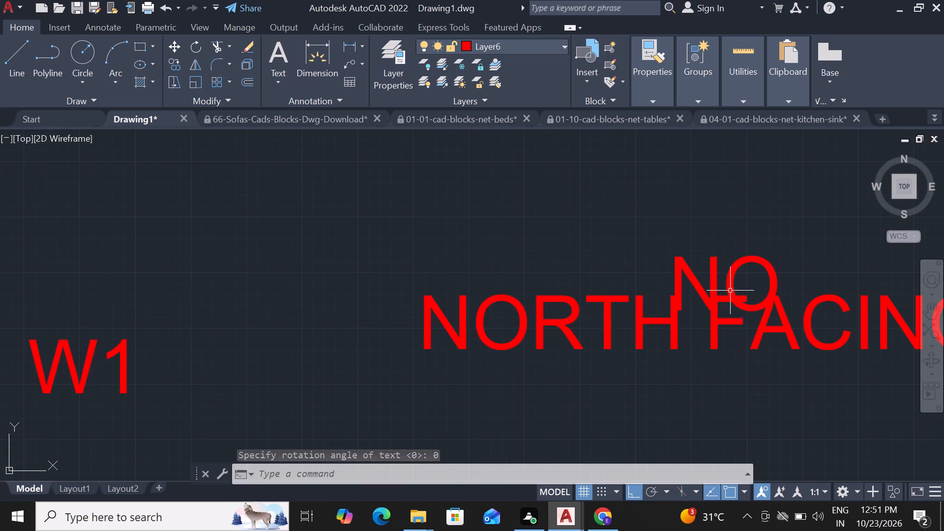
{"action": "left_click", "coordinate": [734, 285]}
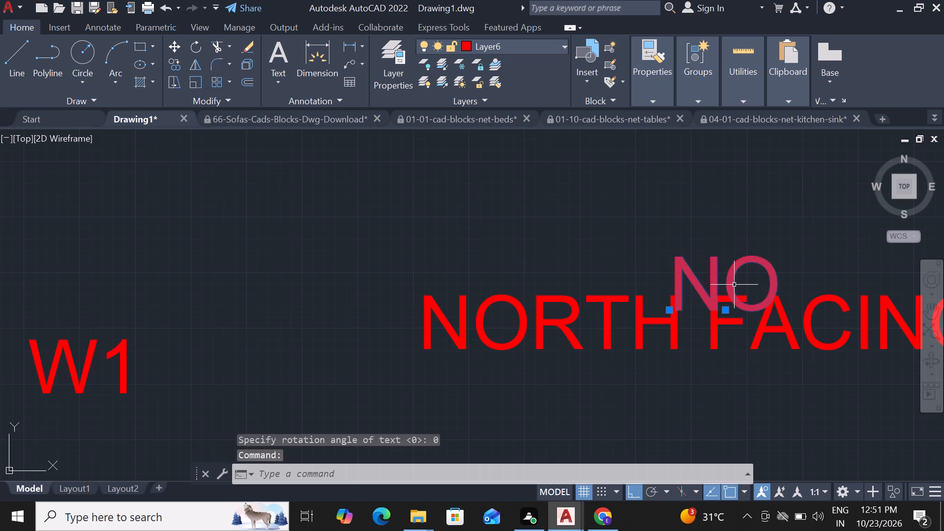
{"action": "key", "text": "Delete"}
Save the finished drawing to the Desktop under the file name 15A.
{"action": "scroll", "coordinate": [734, 285], "scroll_direction": "down", "scroll_amount": 9}
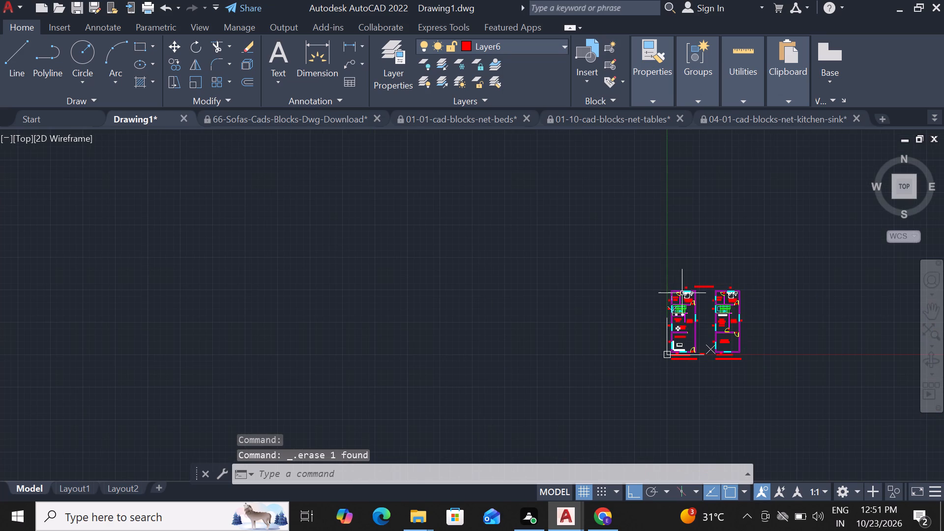
{"action": "key", "text": "ctrl+s"}
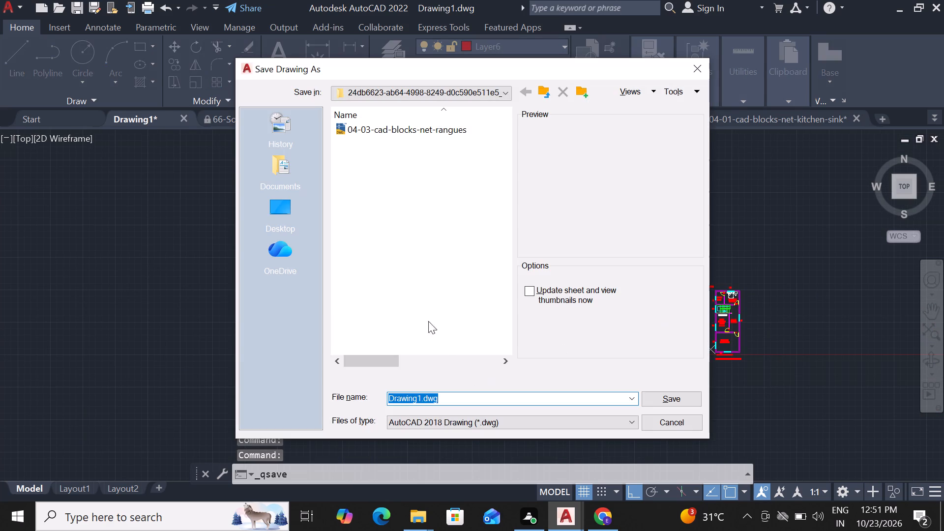
{"action": "left_click", "coordinate": [282, 205]}
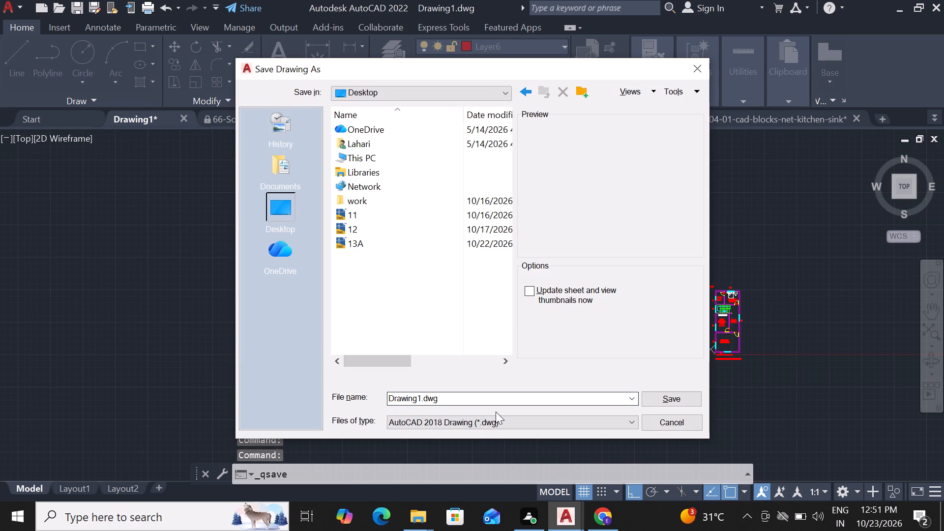
{"action": "left_click", "coordinate": [469, 403]}
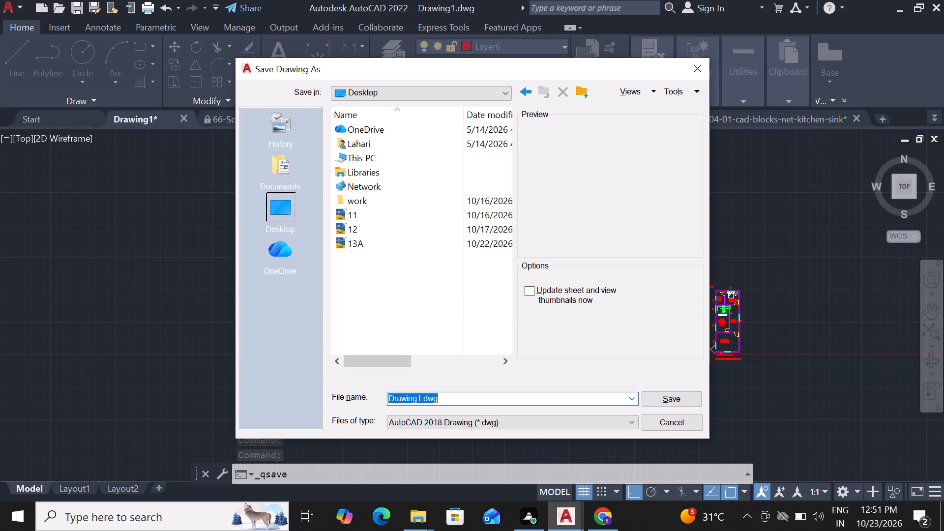
{"action": "key", "text": "BackSpace"}
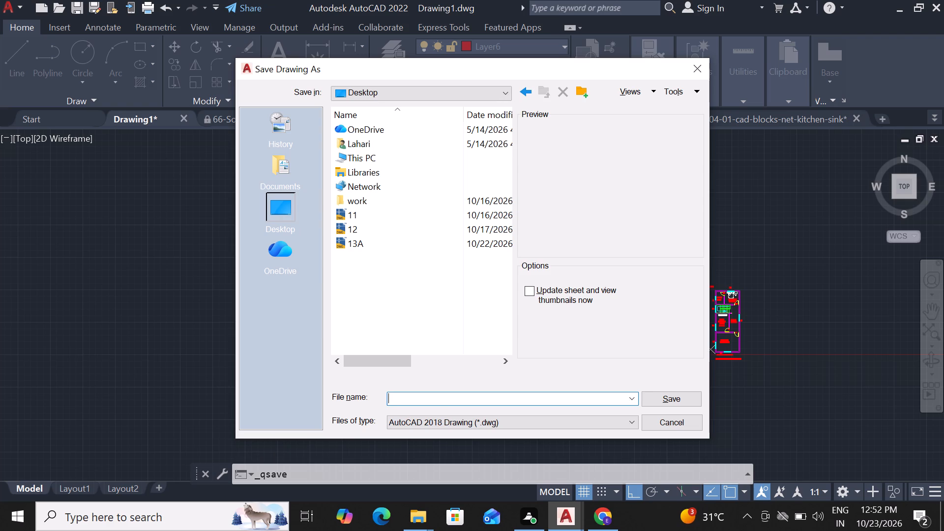
{"action": "type", "text": "15"}
{"action": "key", "text": "a"}
{"action": "left_click", "coordinate": [680, 403]}
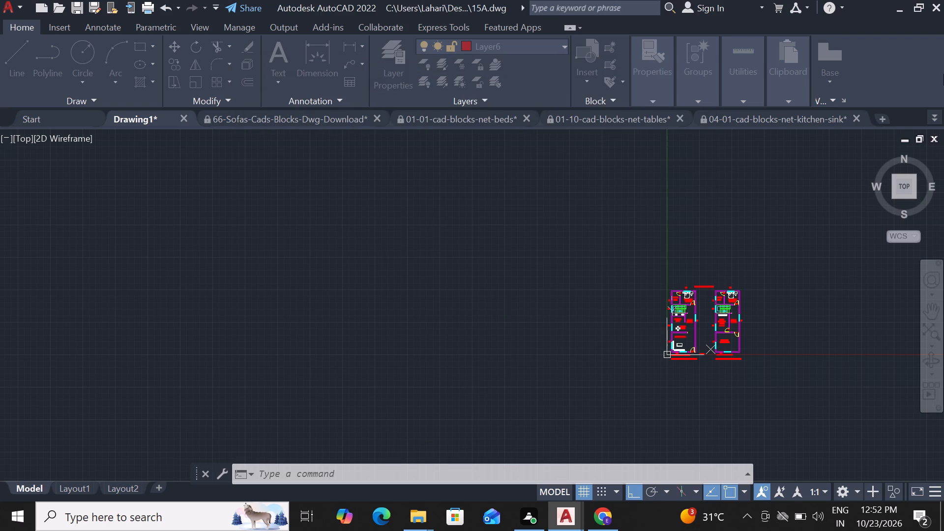
Quit AutoCAD, discarding the changes to the open sofas, beds, tables, kitchen-sink and rangues block drawings.
{"action": "left_click", "coordinate": [932, 2]}
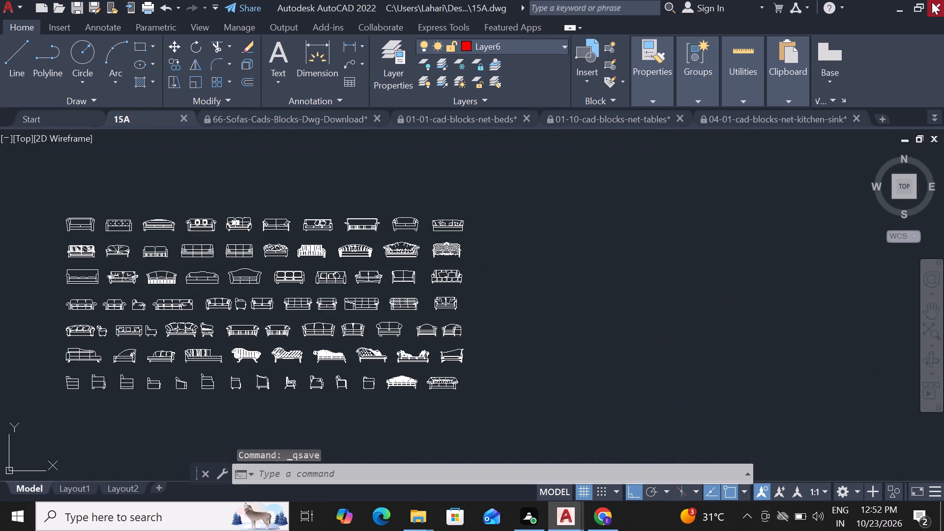
{"action": "left_click", "coordinate": [932, 2]}
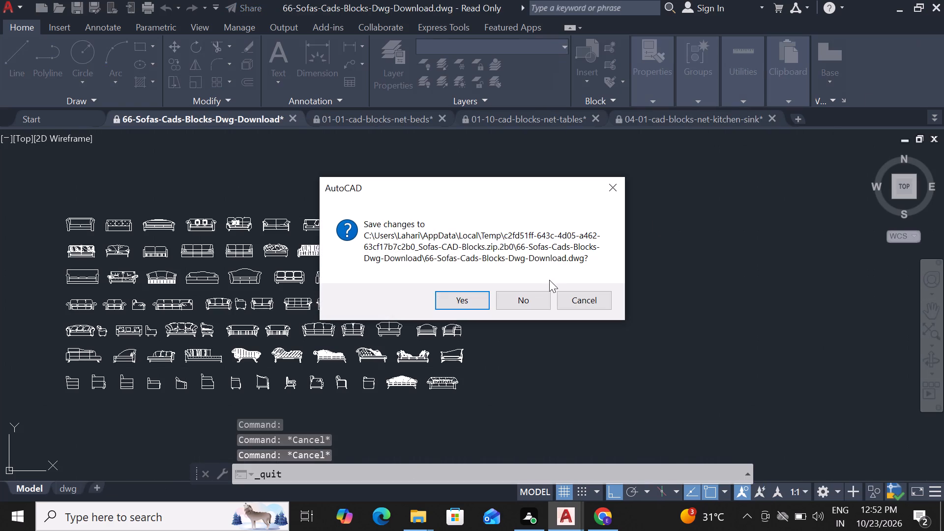
{"action": "left_click", "coordinate": [527, 293]}
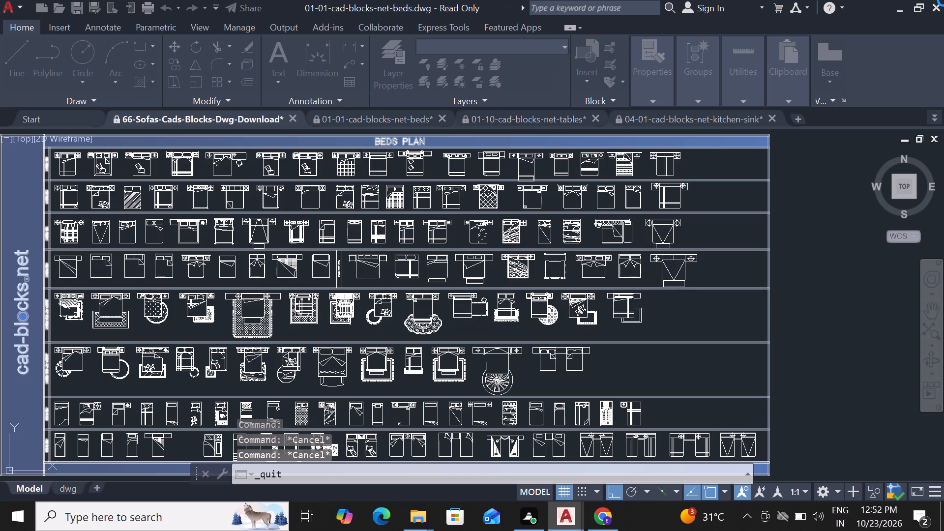
{"action": "left_click", "coordinate": [514, 300]}
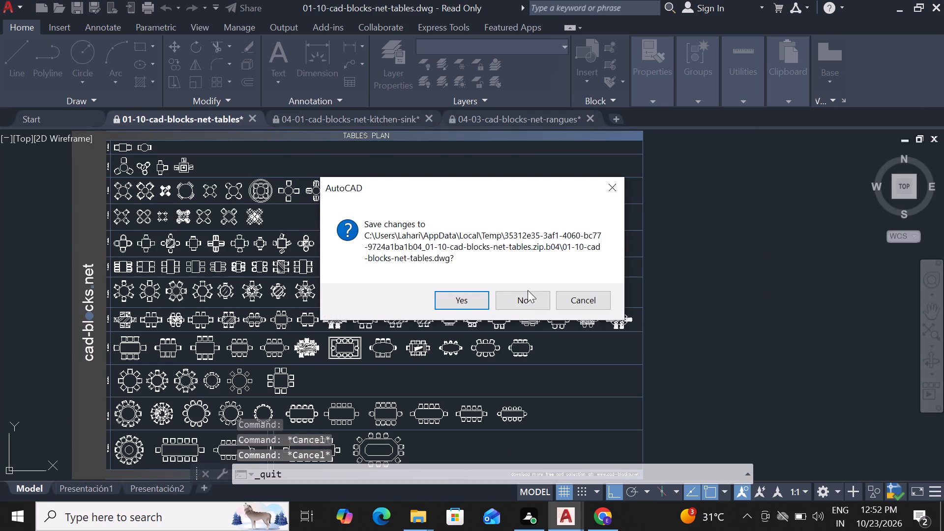
{"action": "left_click", "coordinate": [528, 290]}
{"action": "left_click", "coordinate": [528, 297]}
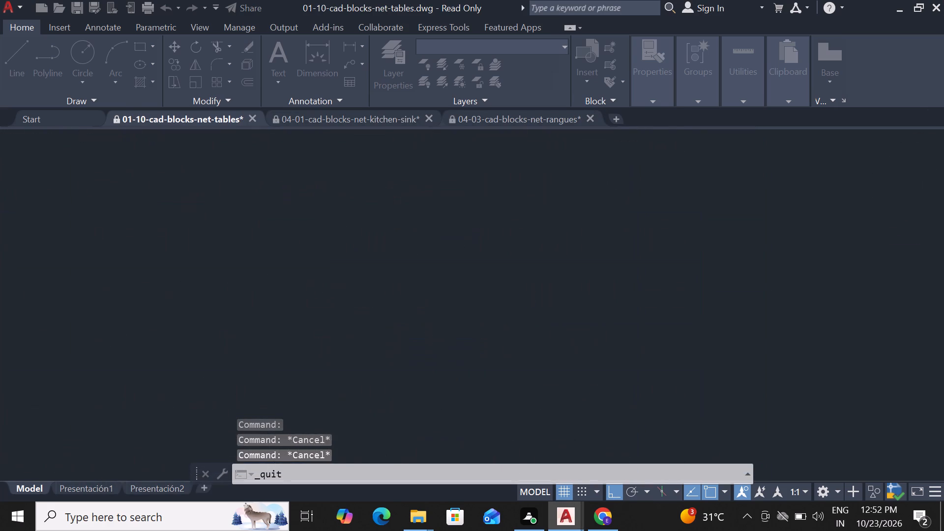
{"action": "left_click", "coordinate": [528, 297]}
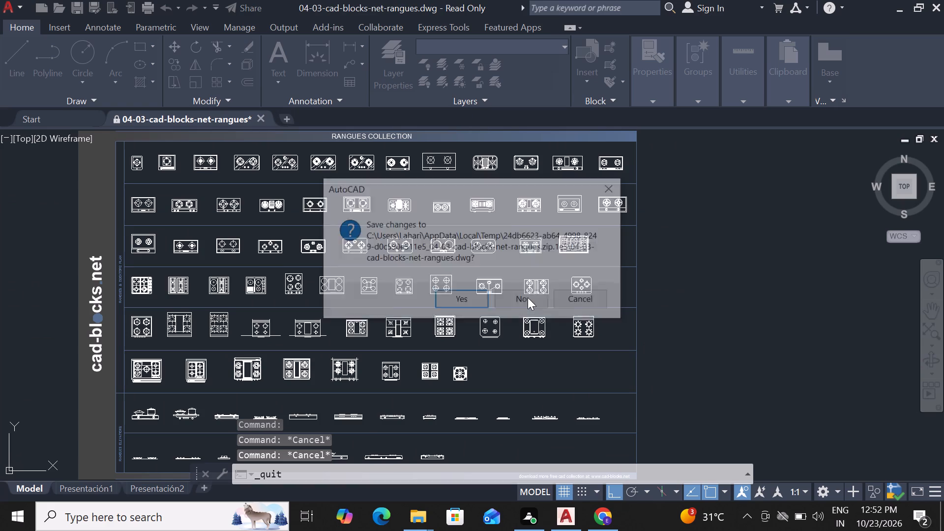
{"action": "left_click", "coordinate": [528, 297]}
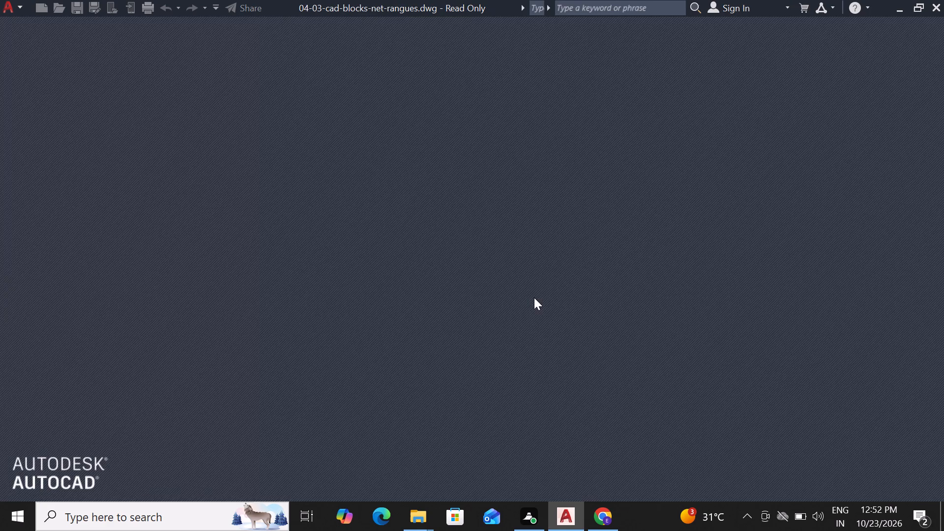
Close the browser's download history window and the leftover File Explorer windows of the downloaded CAD block archives.
{"action": "left_click", "coordinate": [582, 29]}
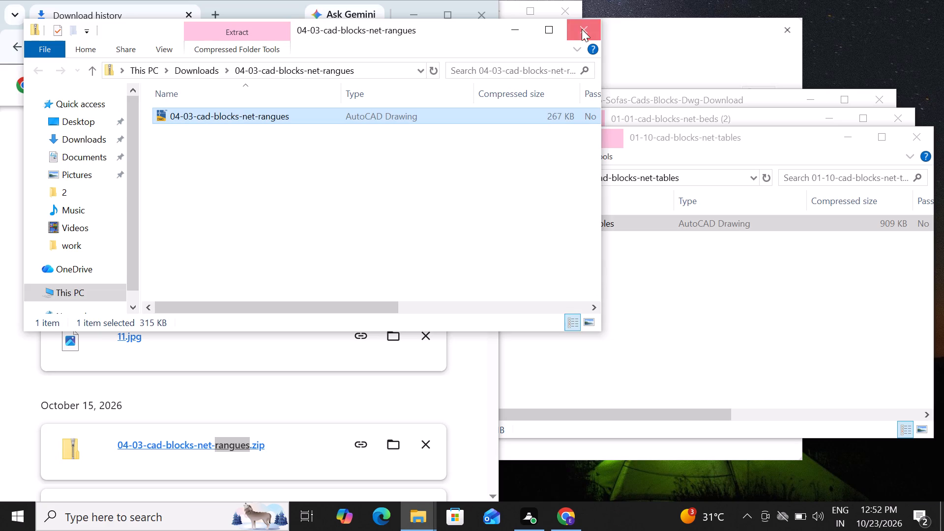
{"action": "left_click", "coordinate": [489, 19]}
{"action": "left_click", "coordinate": [567, 16]}
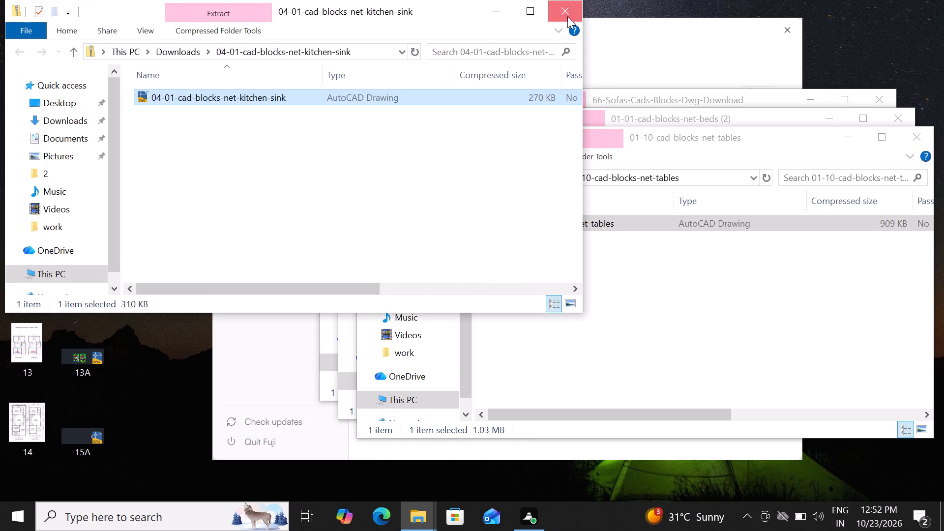
{"action": "left_click", "coordinate": [911, 125]}
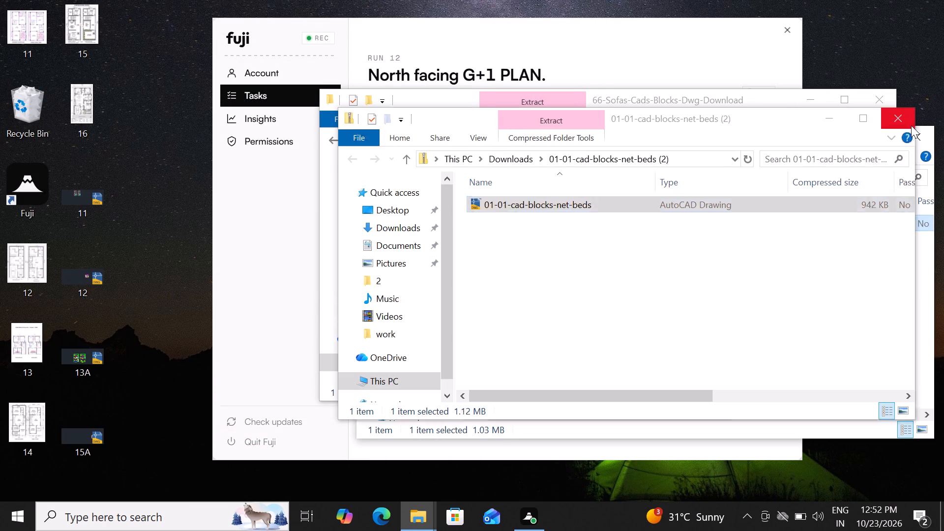
{"action": "left_click", "coordinate": [879, 94]}
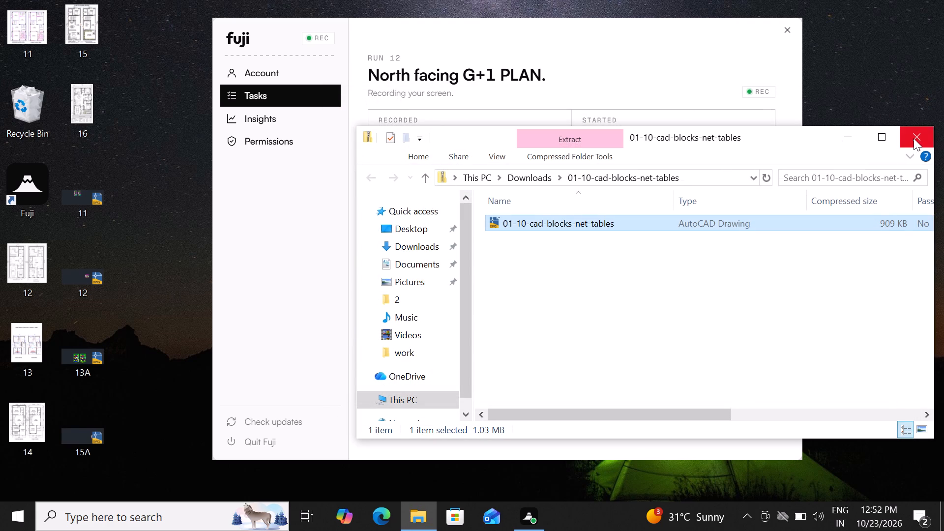